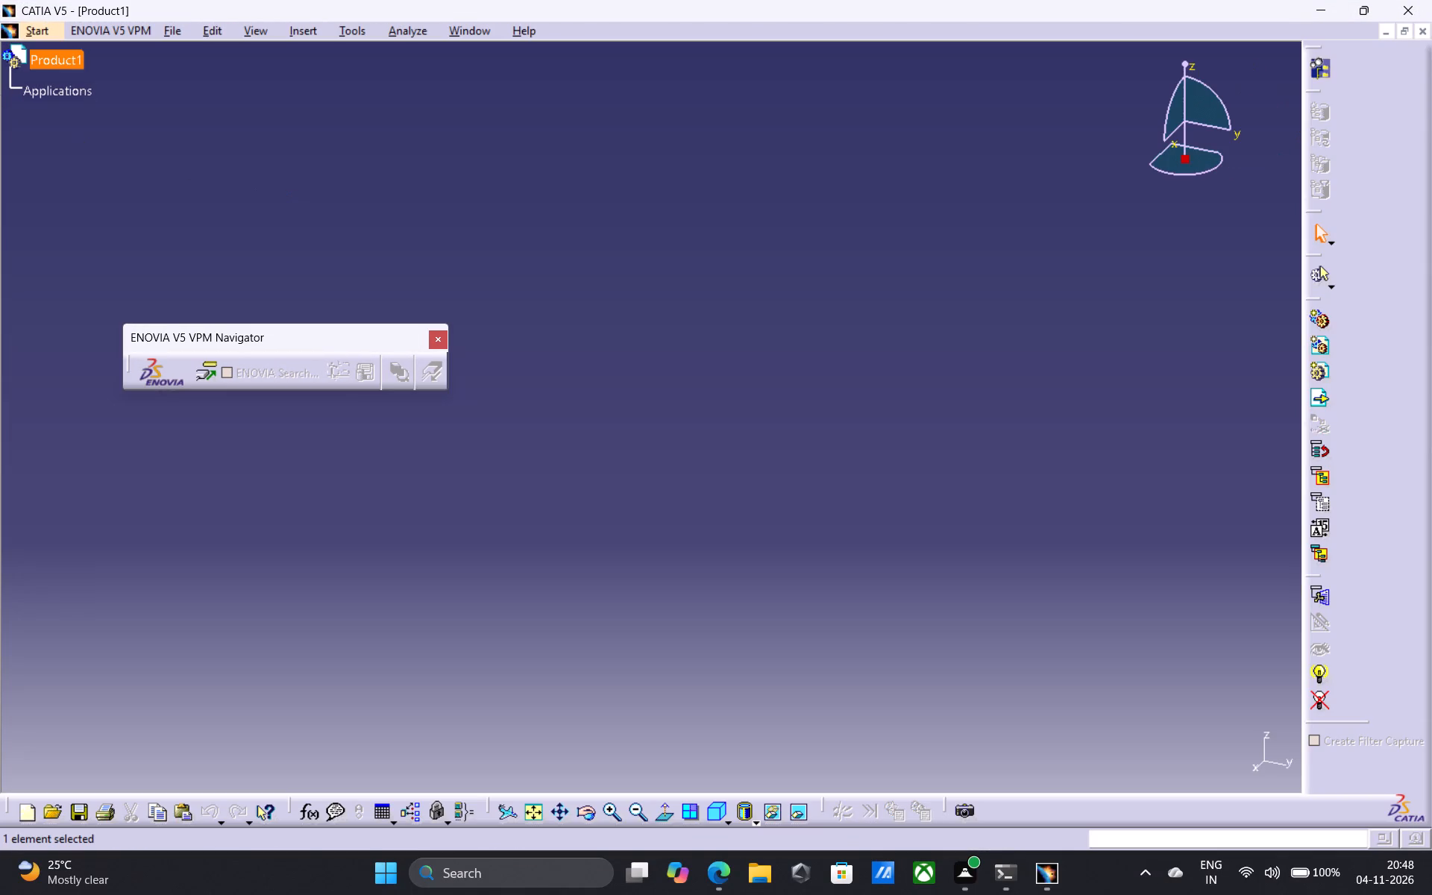
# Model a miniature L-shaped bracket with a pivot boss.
# Close the empty product and create a new part named Part1 with hybrid design enabled.
pyautogui.click(1426, 31)
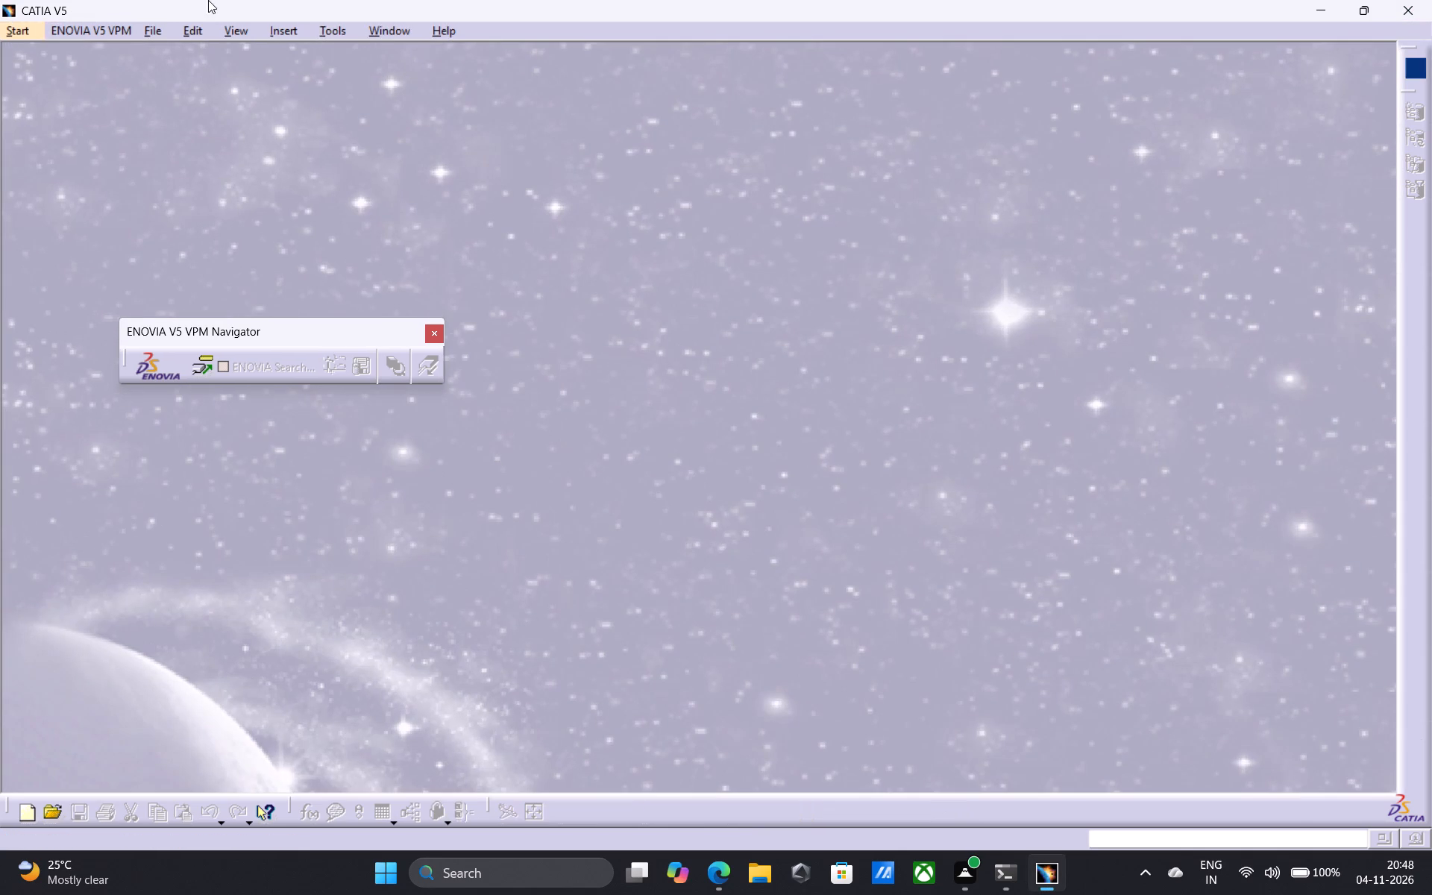
pyautogui.click(22, 37)
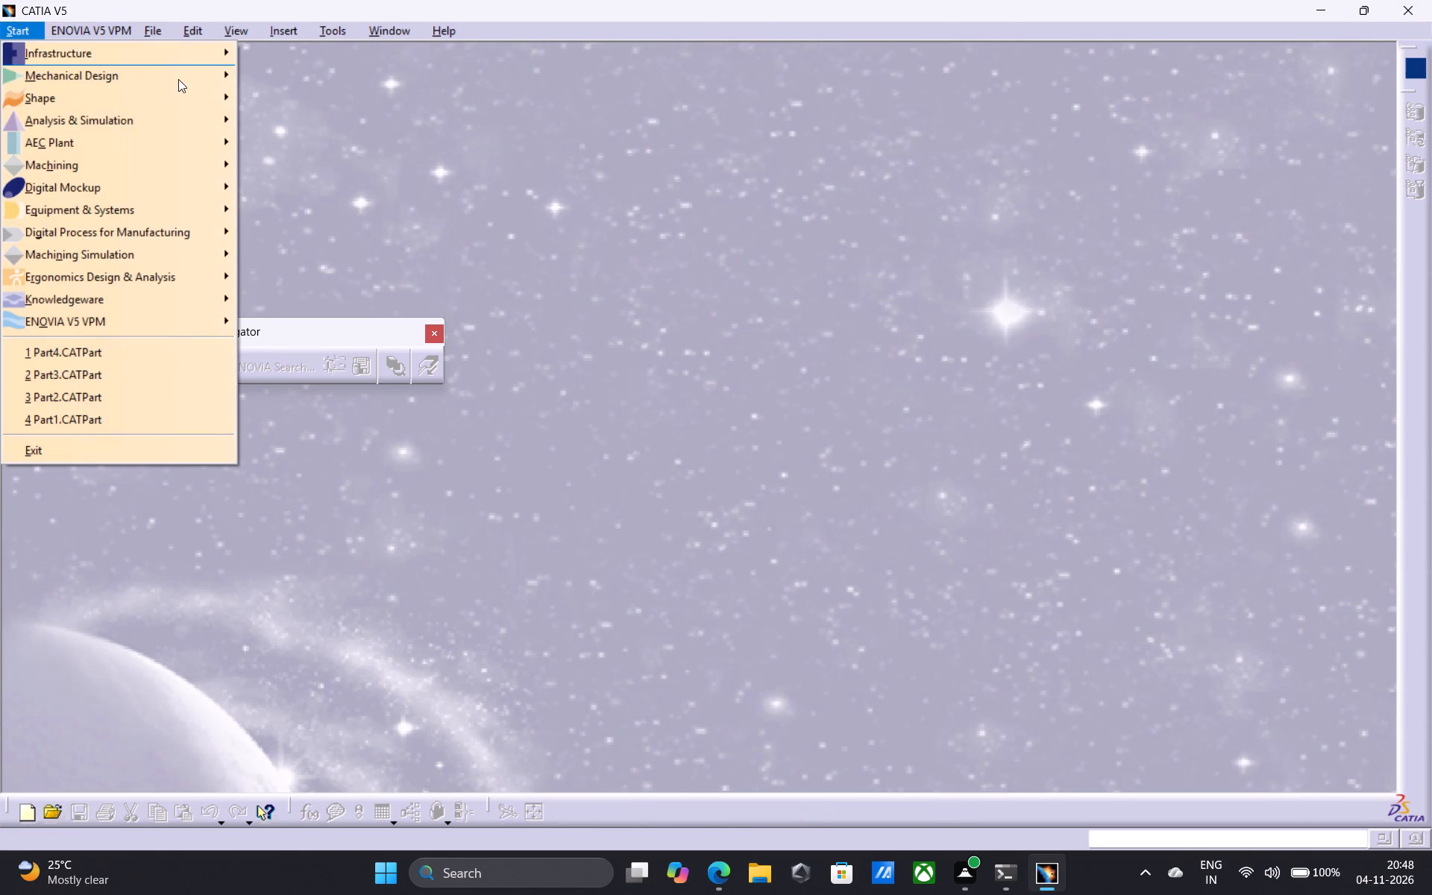
pyautogui.click(273, 81)
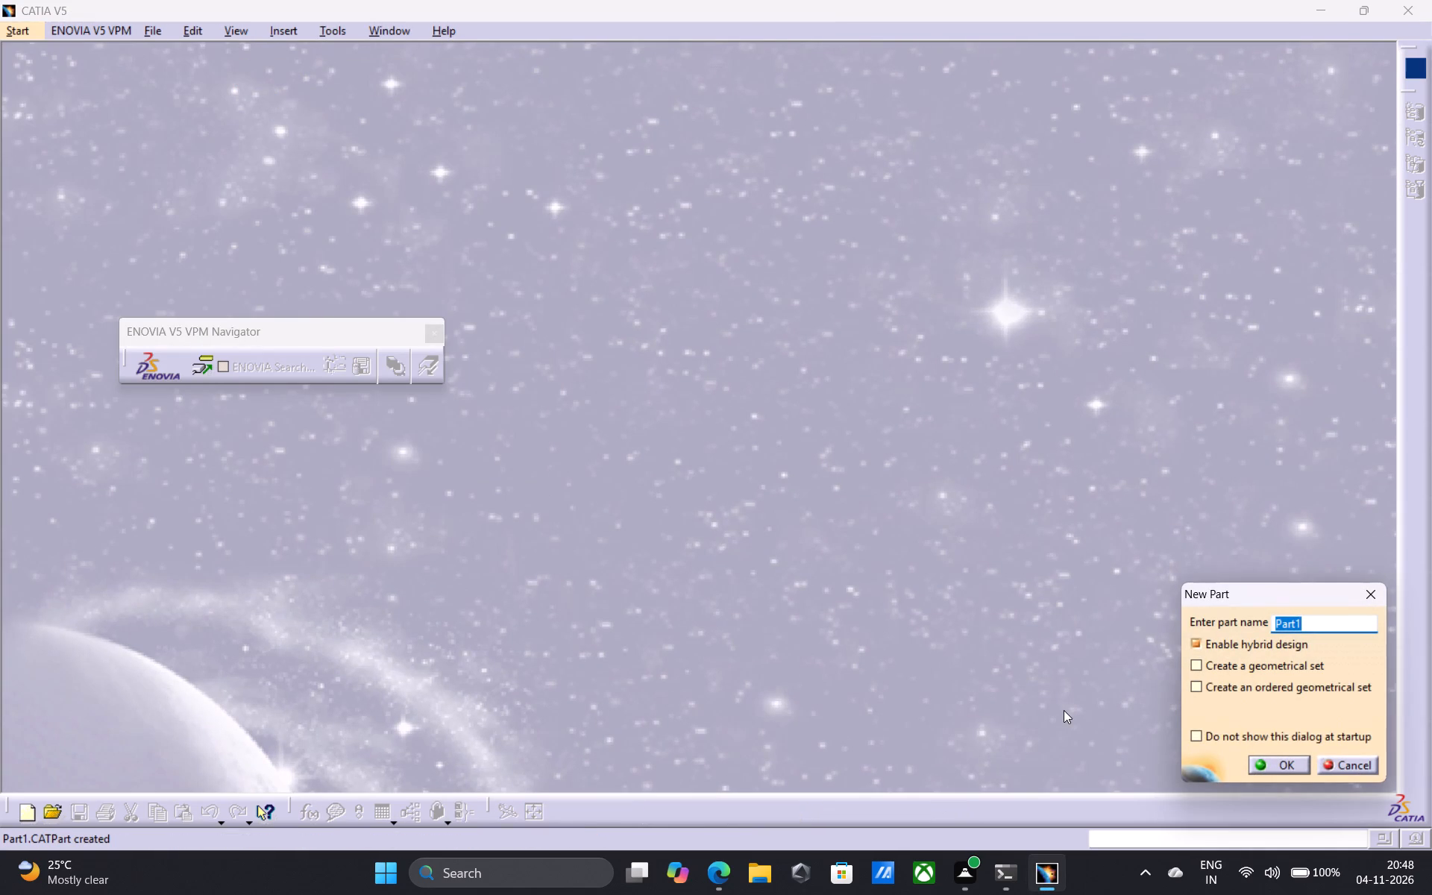
pyautogui.click(1272, 764)
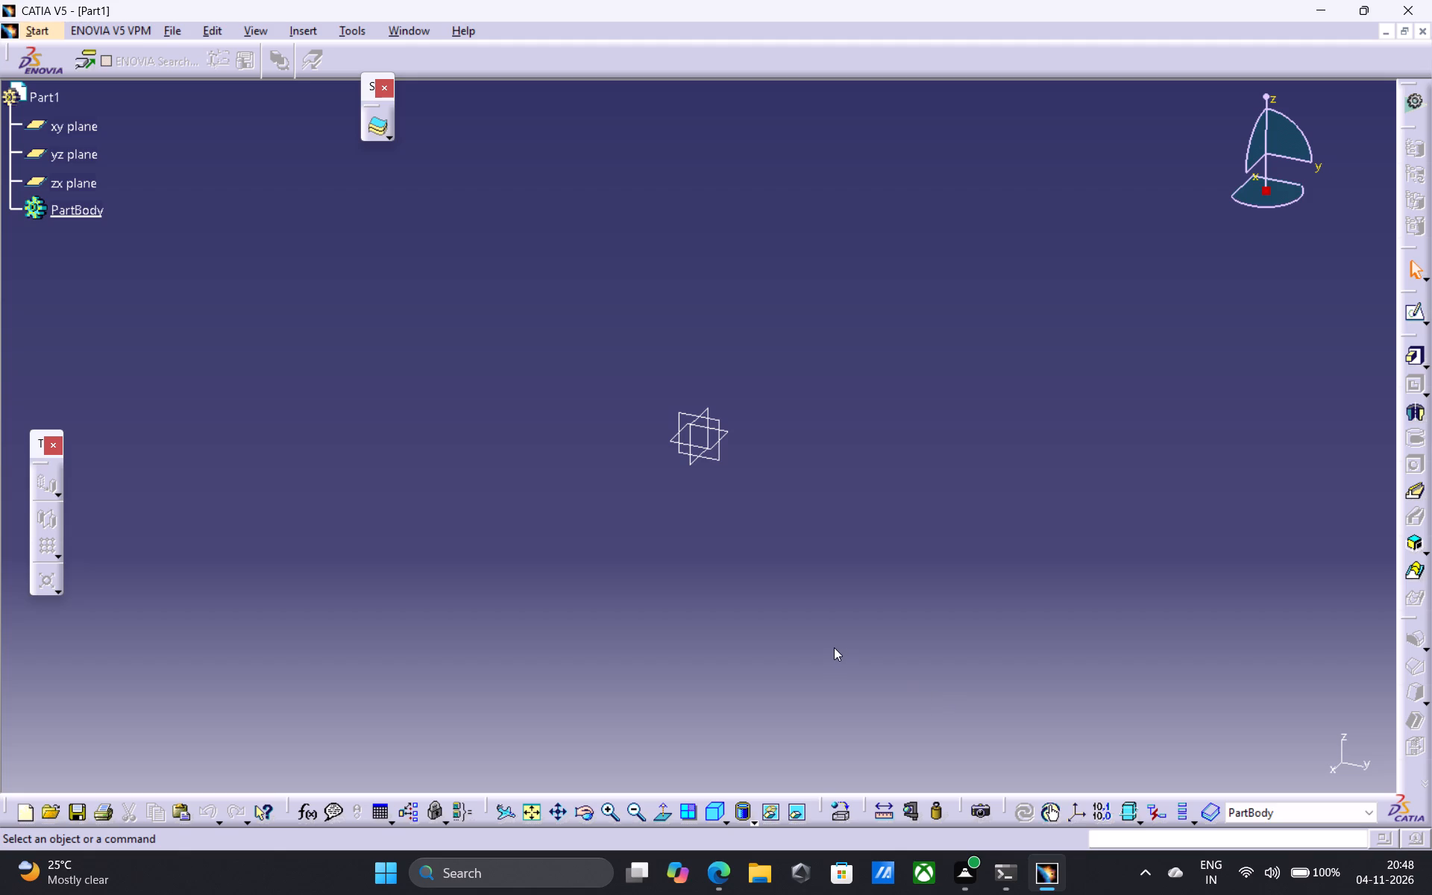
# On the xy plane, sketch a rectangle centred on the origin, about 86 mm wide and 51 mm high.
pyautogui.click(725, 433)
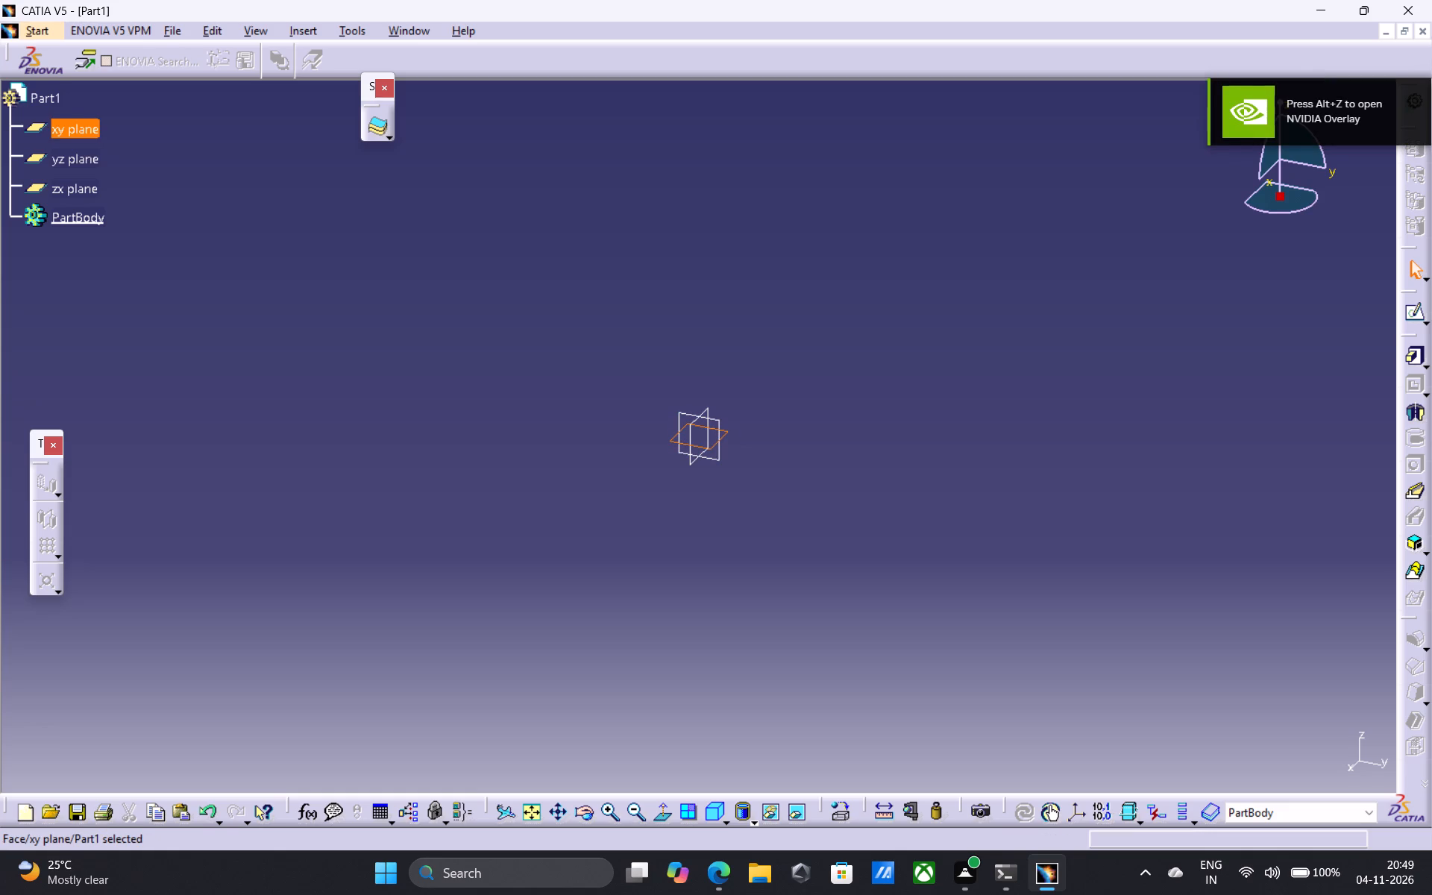
pyautogui.click(1414, 309)
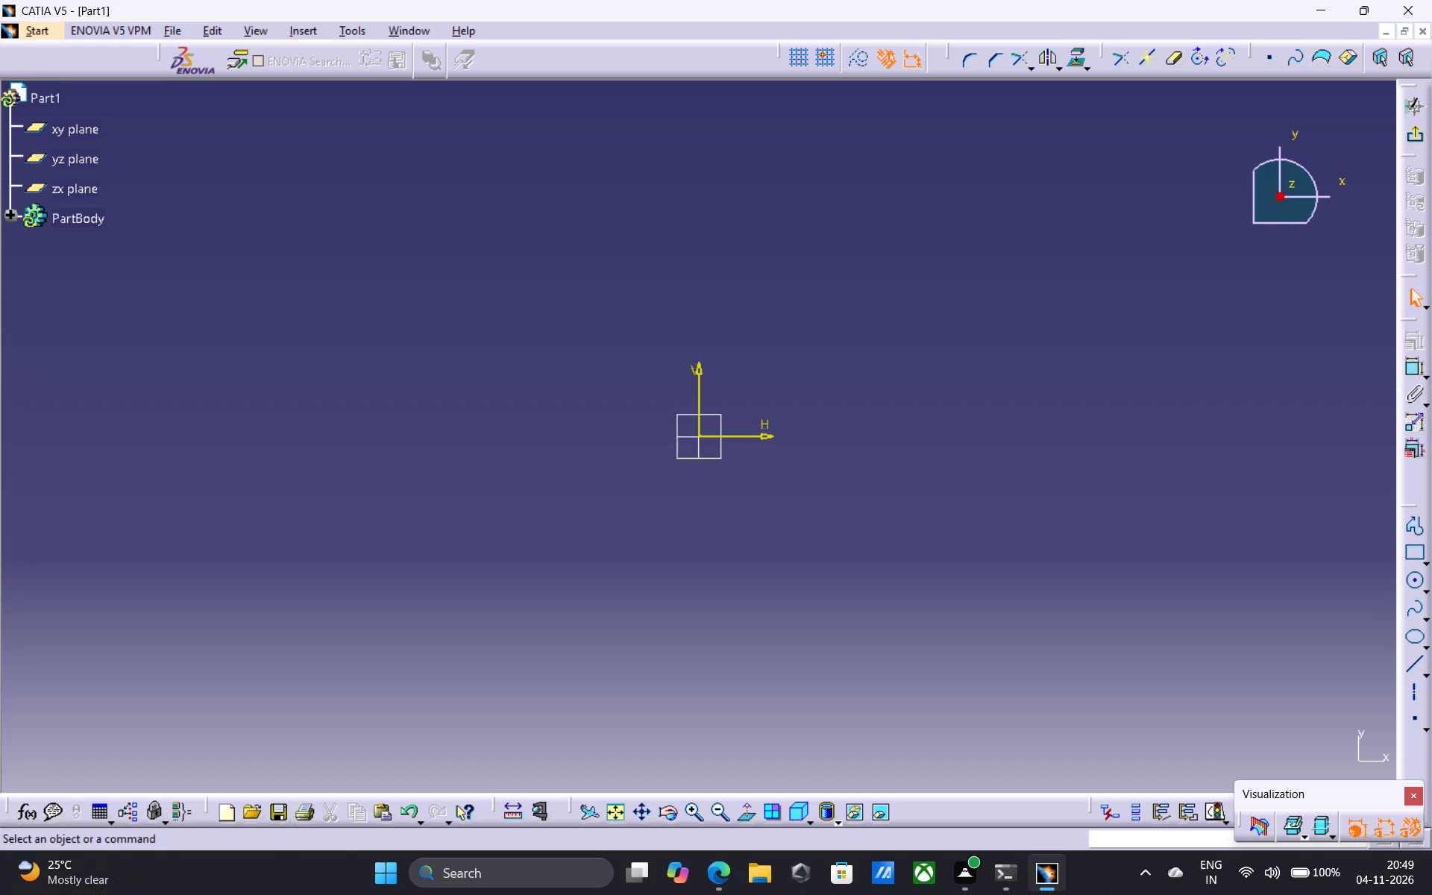
pyautogui.click(1429, 564)
pyautogui.click(1389, 585)
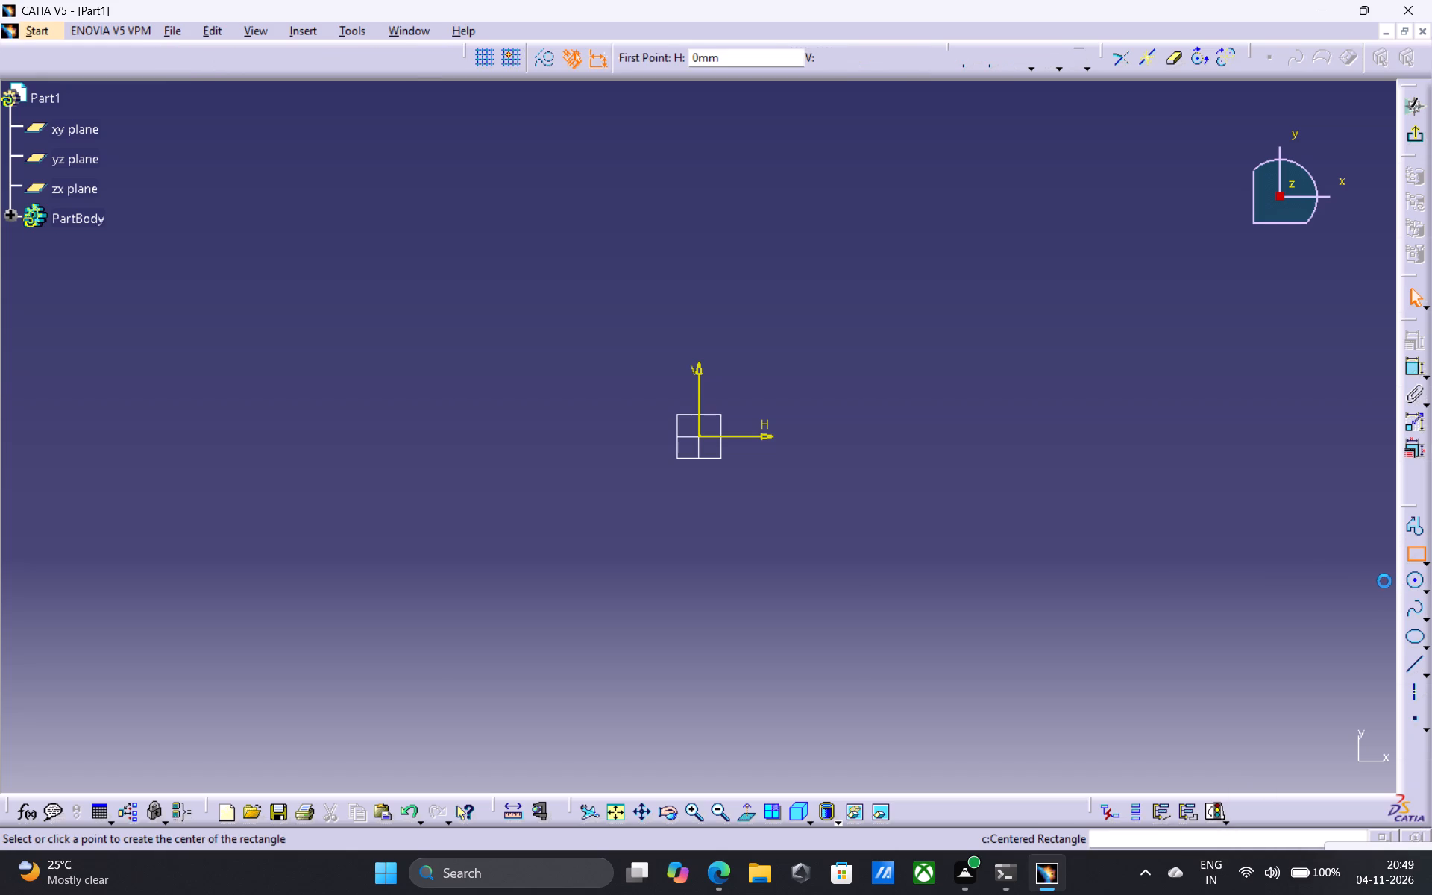
pyautogui.click(700, 439)
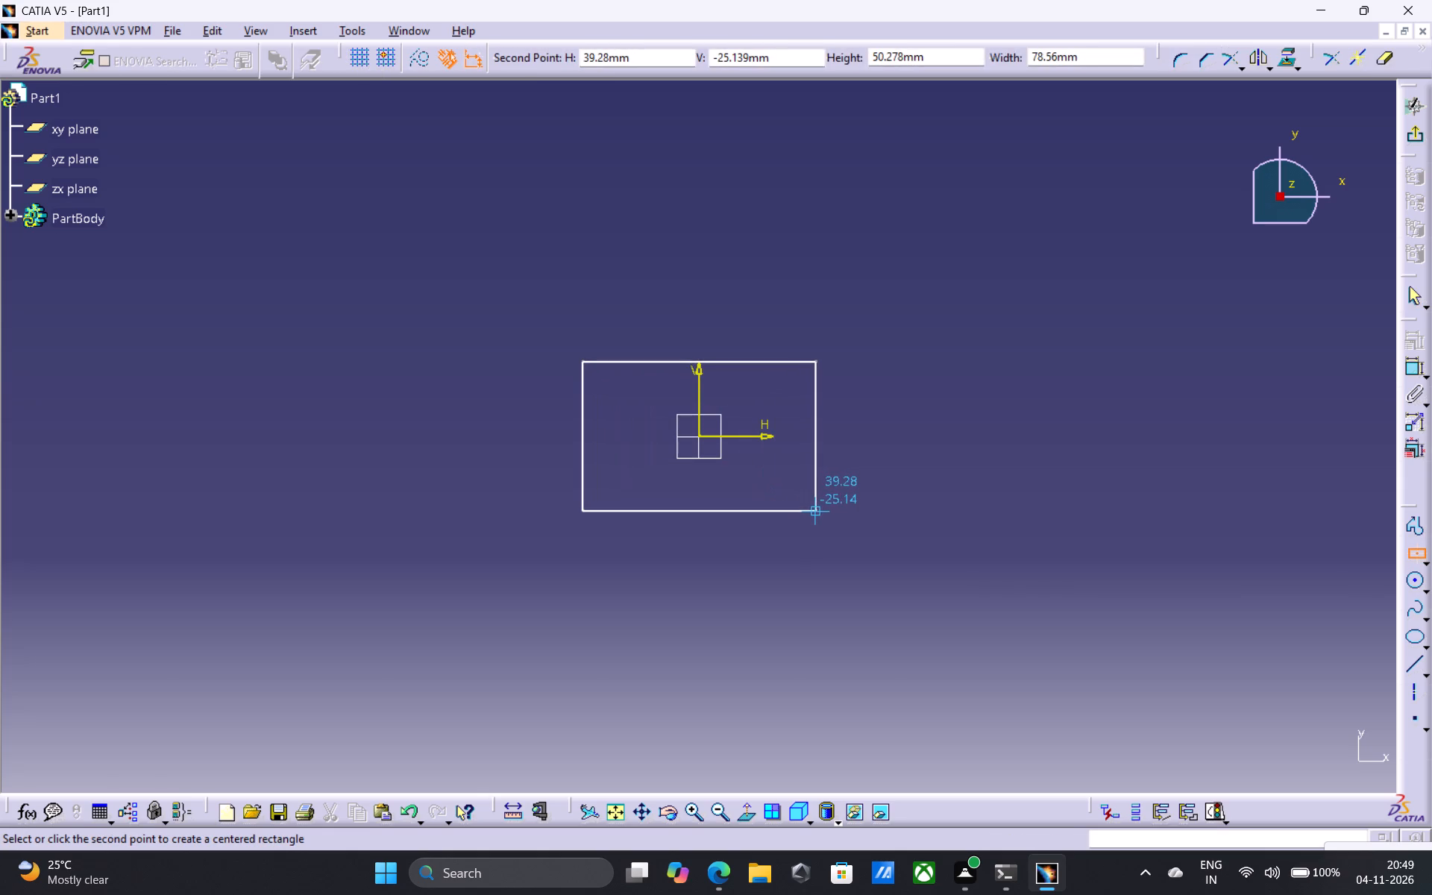
pyautogui.click(826, 512)
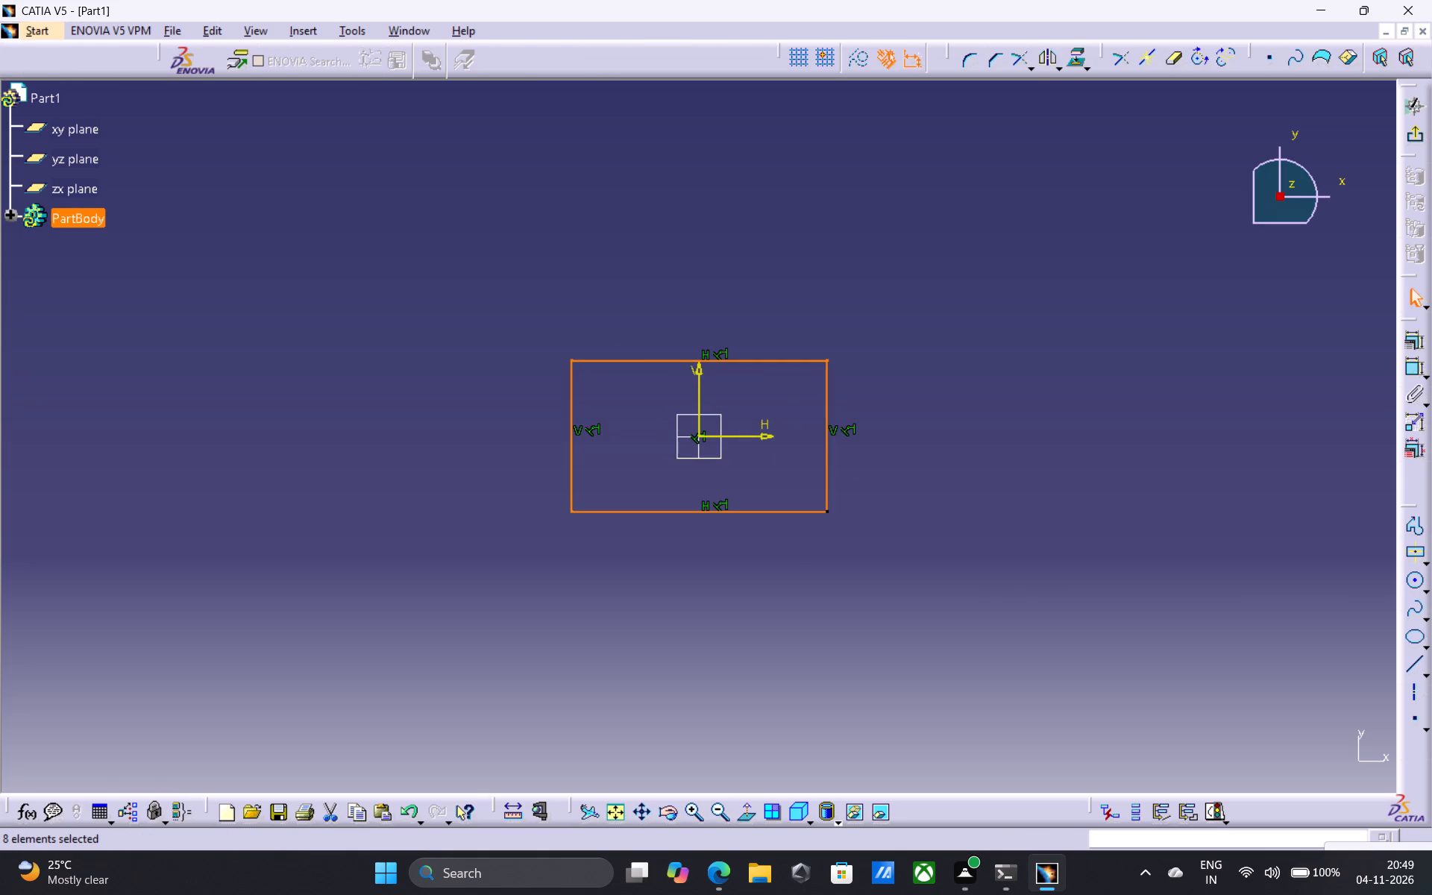
# Dimension the rectangle's height and width.
pyautogui.click(1409, 339)
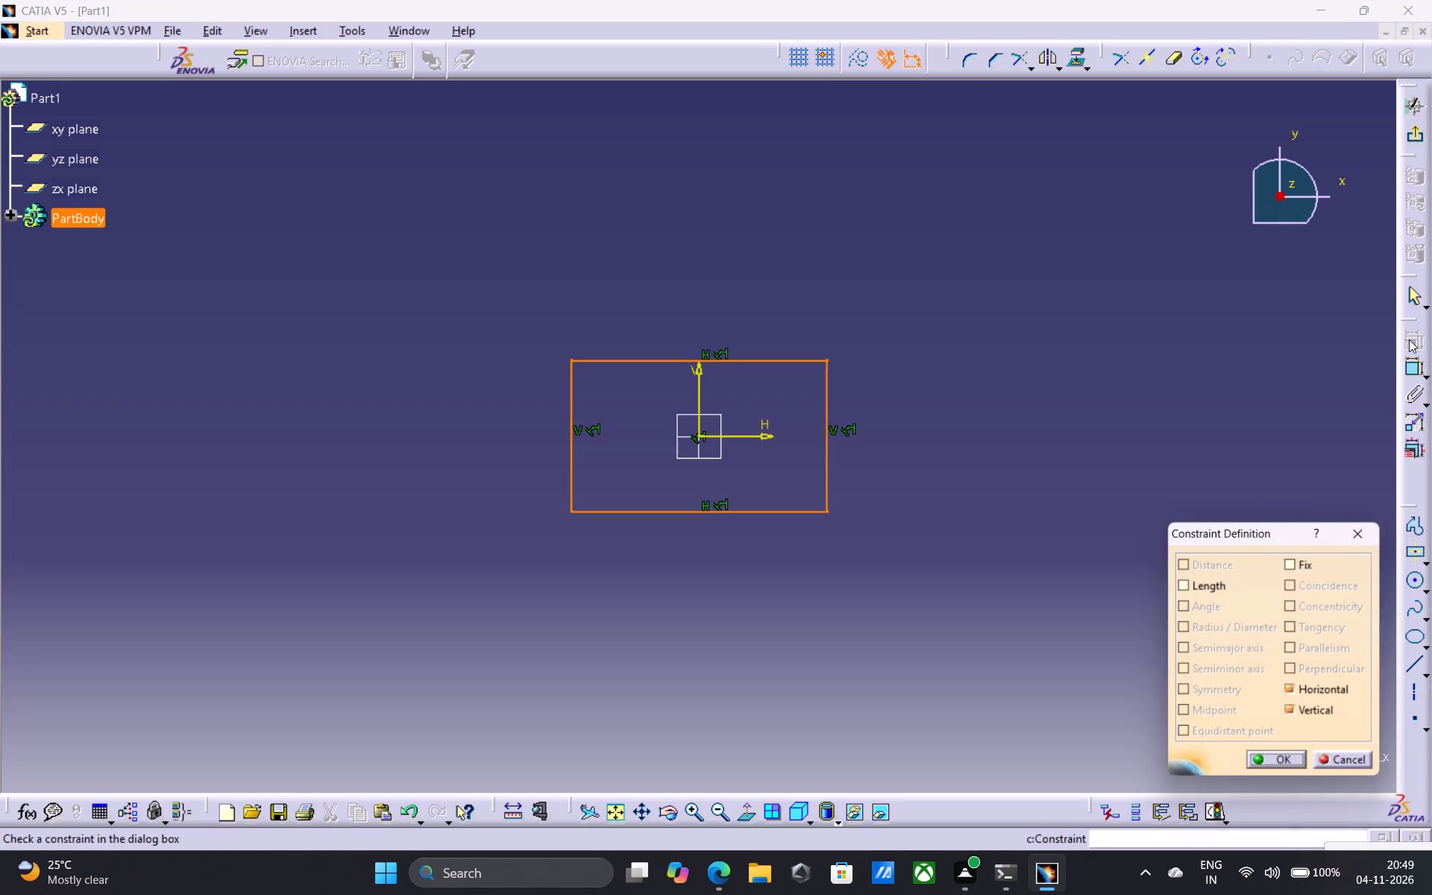
pyautogui.click(1365, 523)
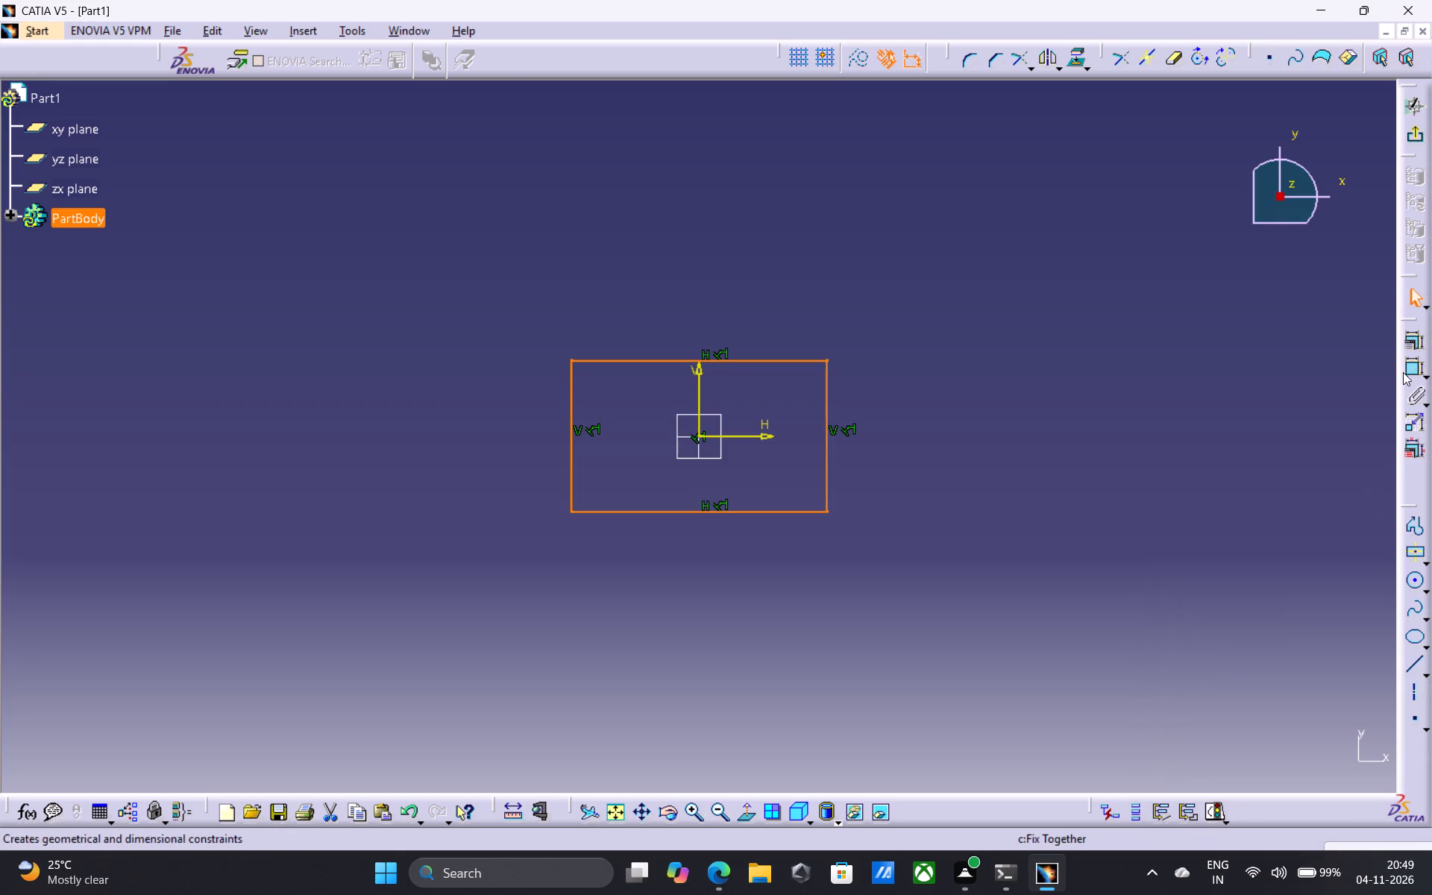
pyautogui.doubleClick(1403, 370)
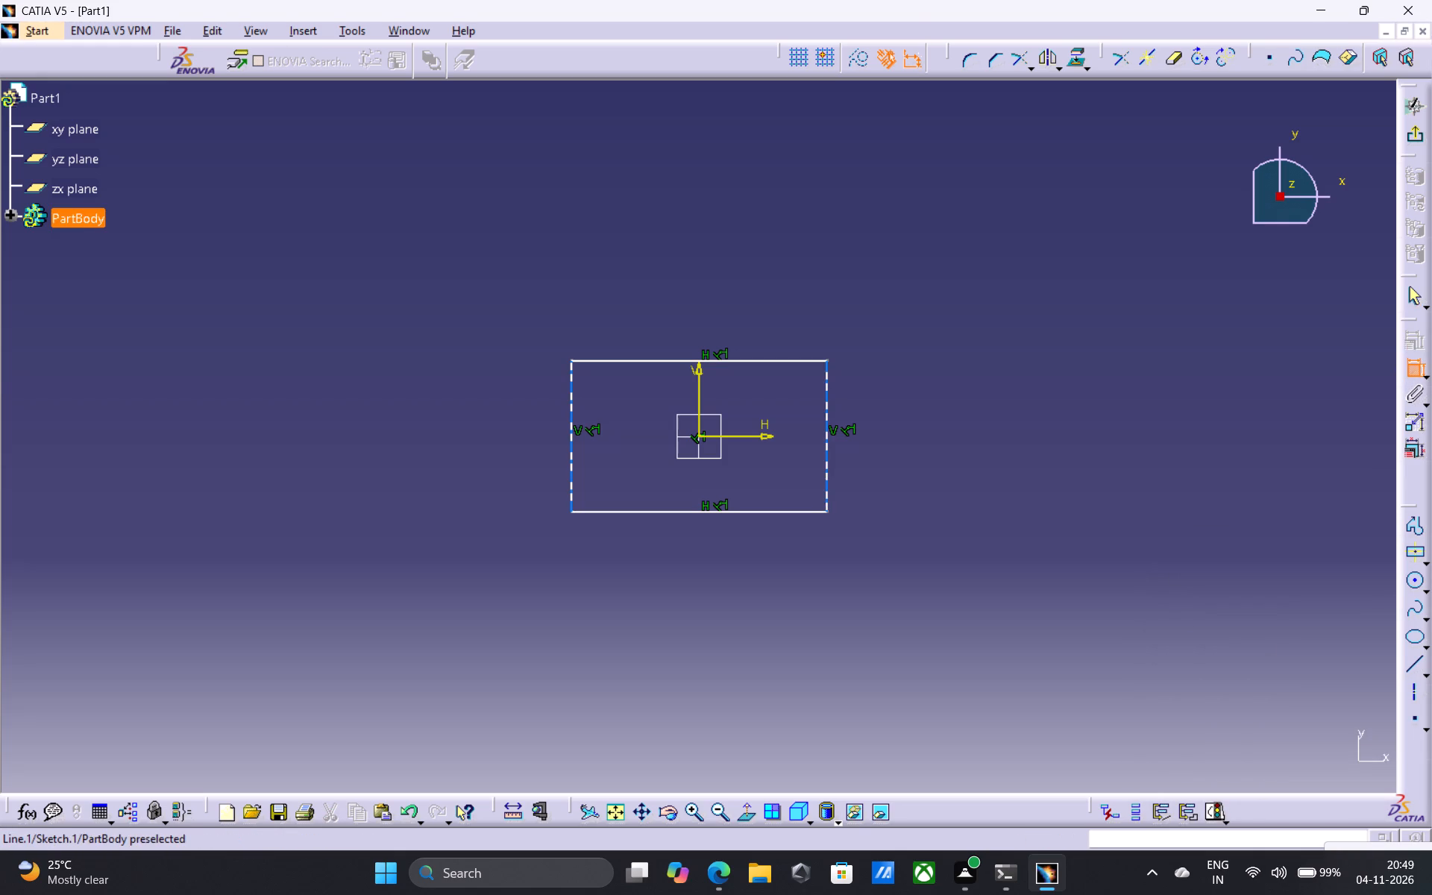
pyautogui.moveTo(823, 415); pyautogui.dragTo(830, 417)
pyautogui.click(959, 441)
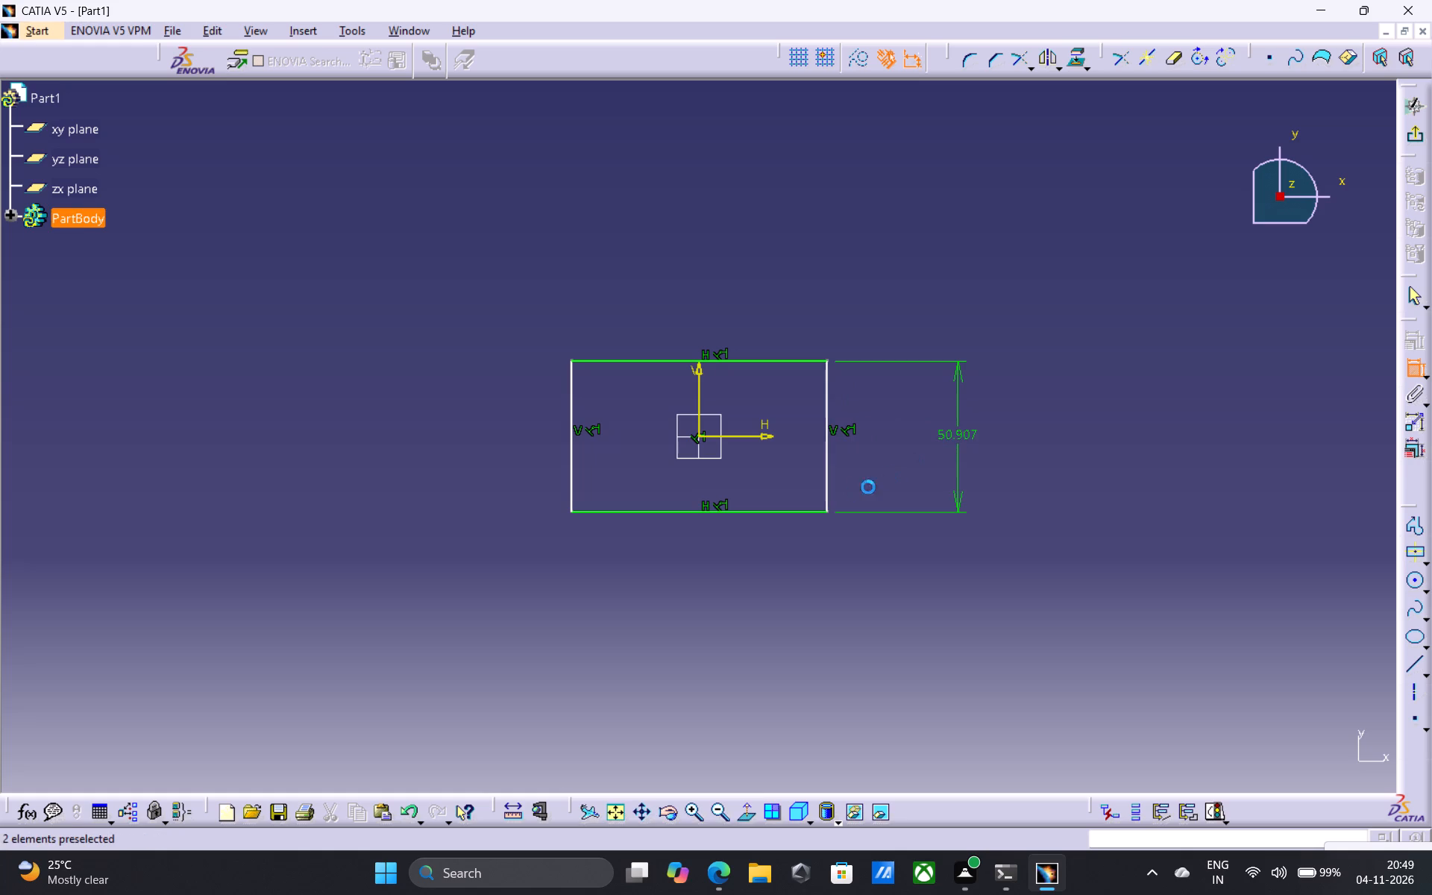
pyautogui.click(787, 508)
pyautogui.click(707, 620)
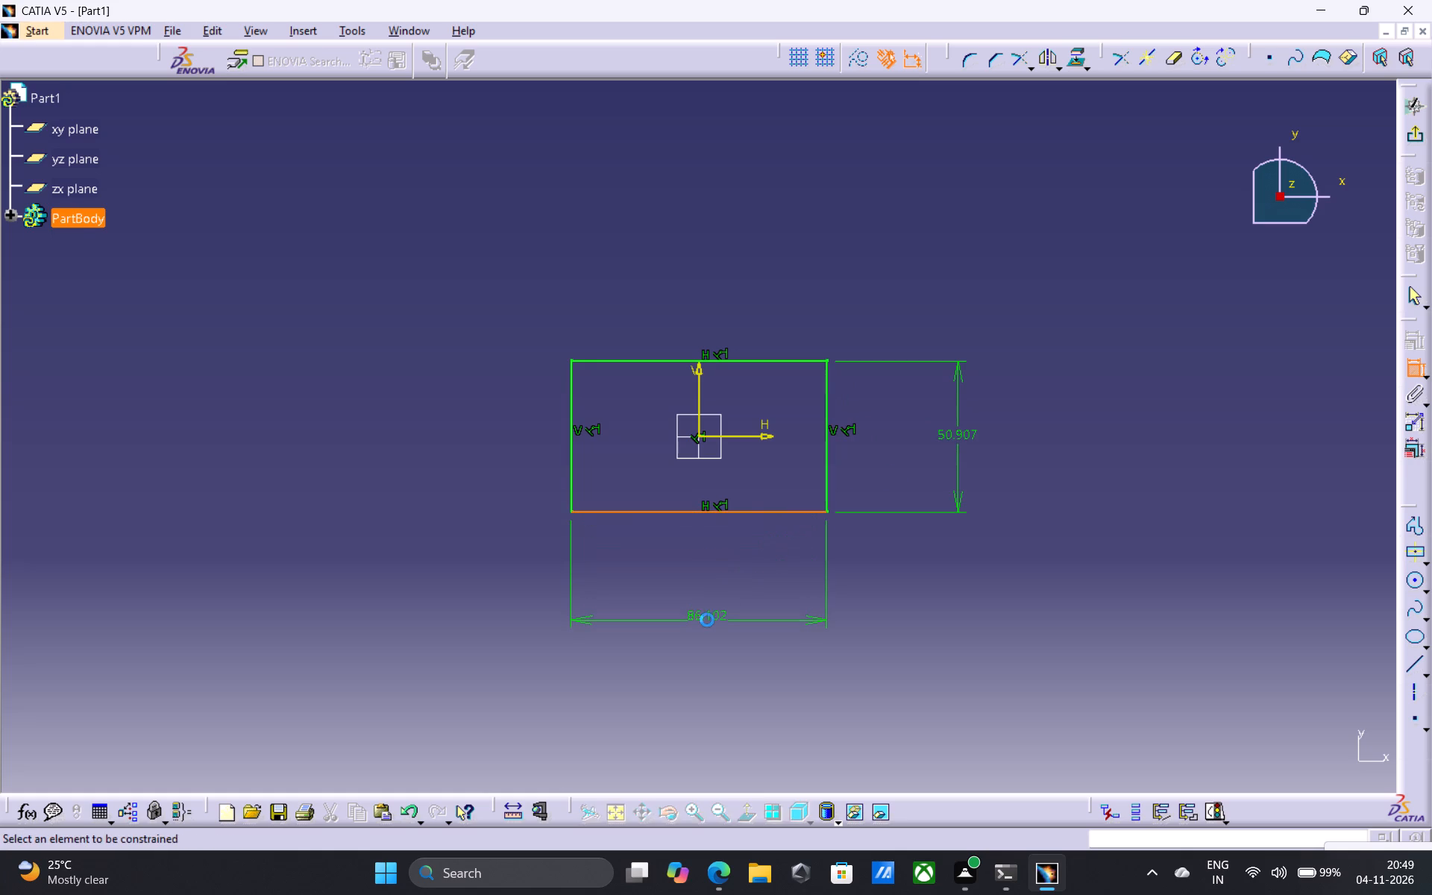
# Set the rectangle's height to 8 mm and its width to 6 mm.
pyautogui.doubleClick(945, 435)
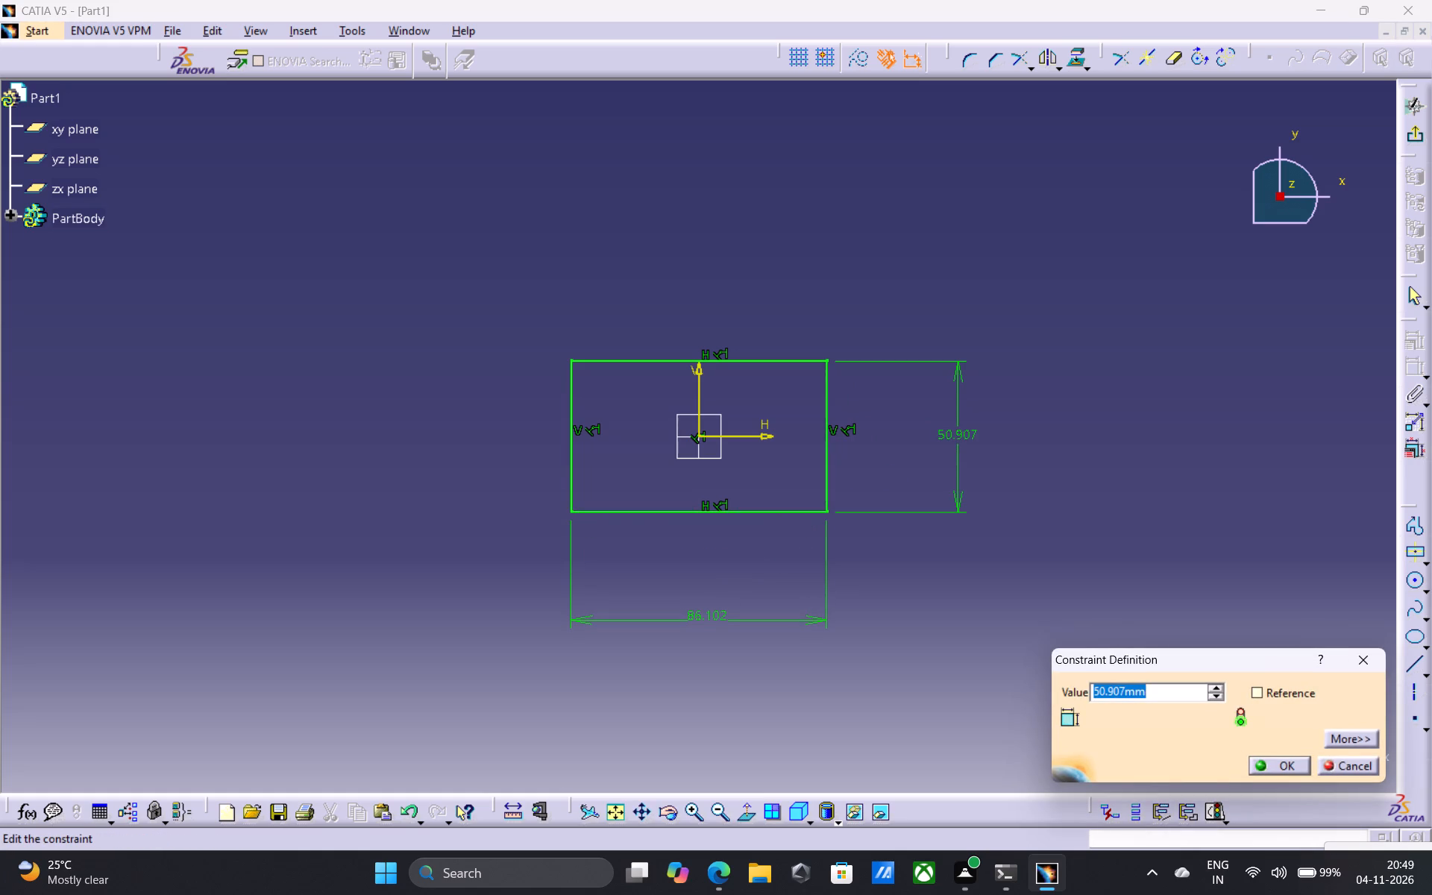
pyautogui.press('8')
pyautogui.press('Return')
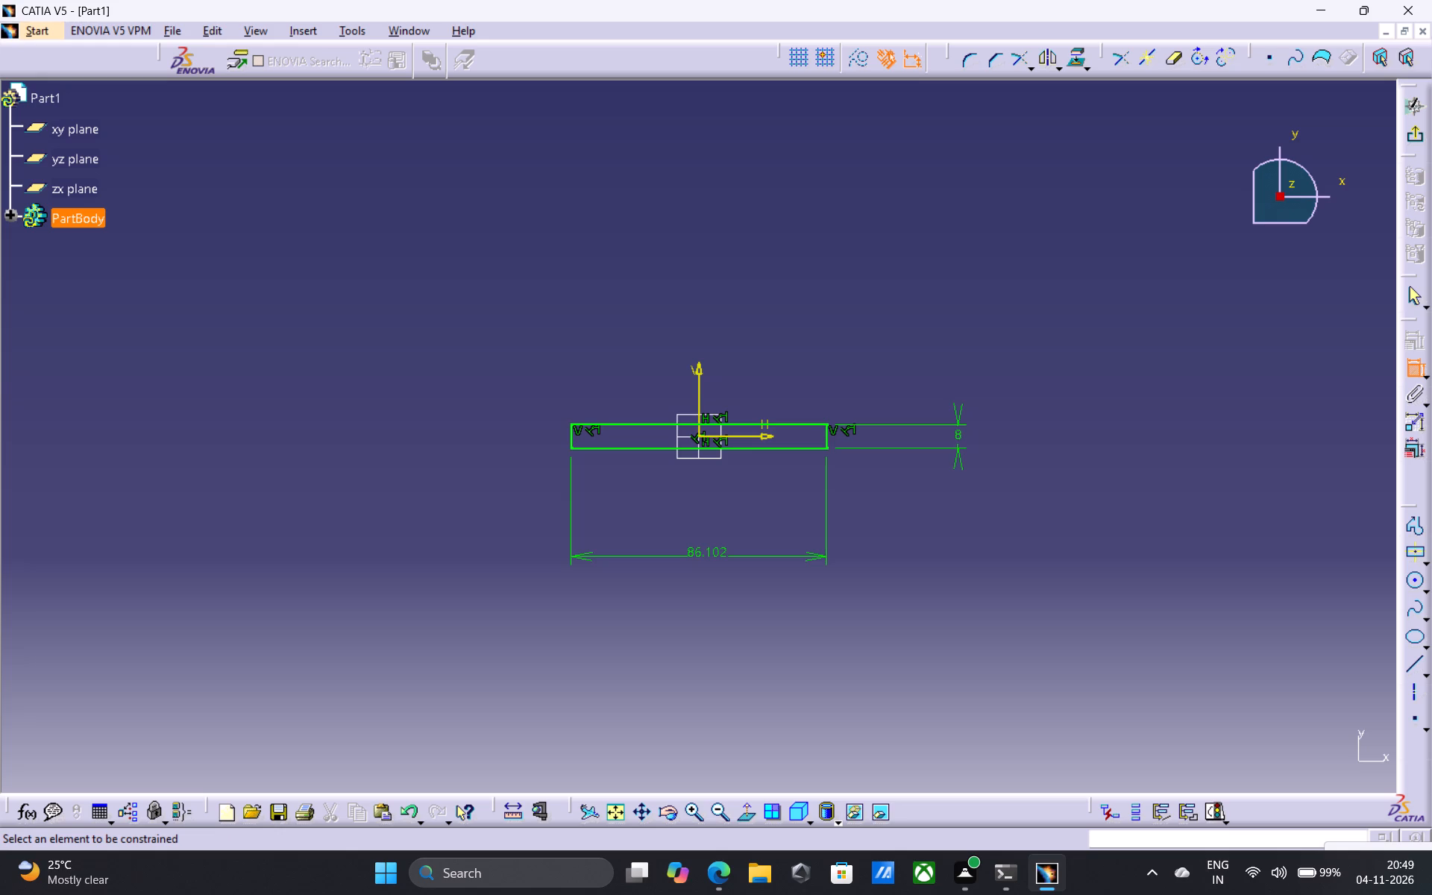
pyautogui.doubleClick(710, 550)
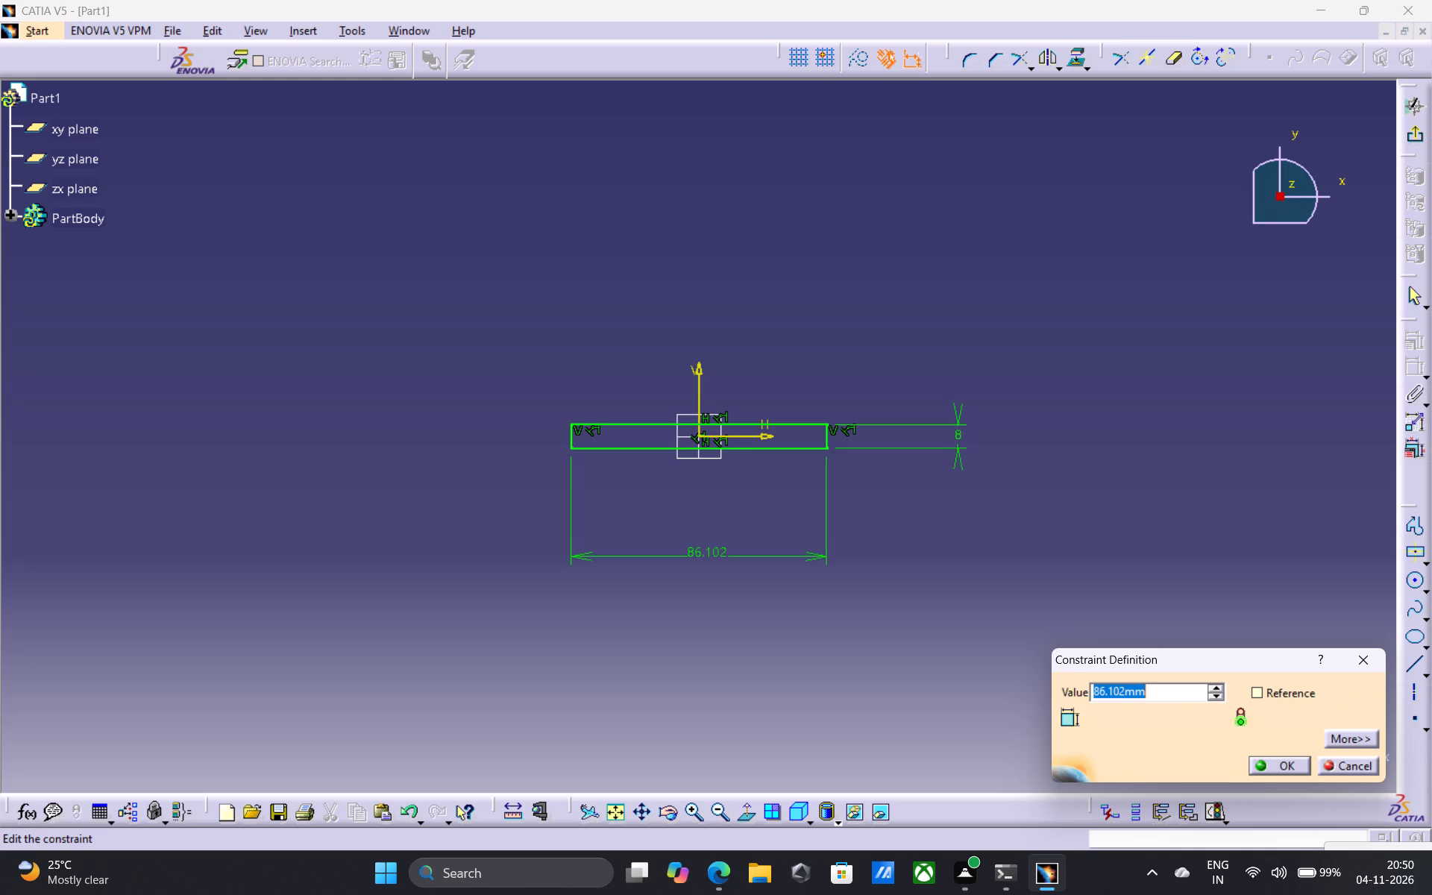
pyautogui.press('6')
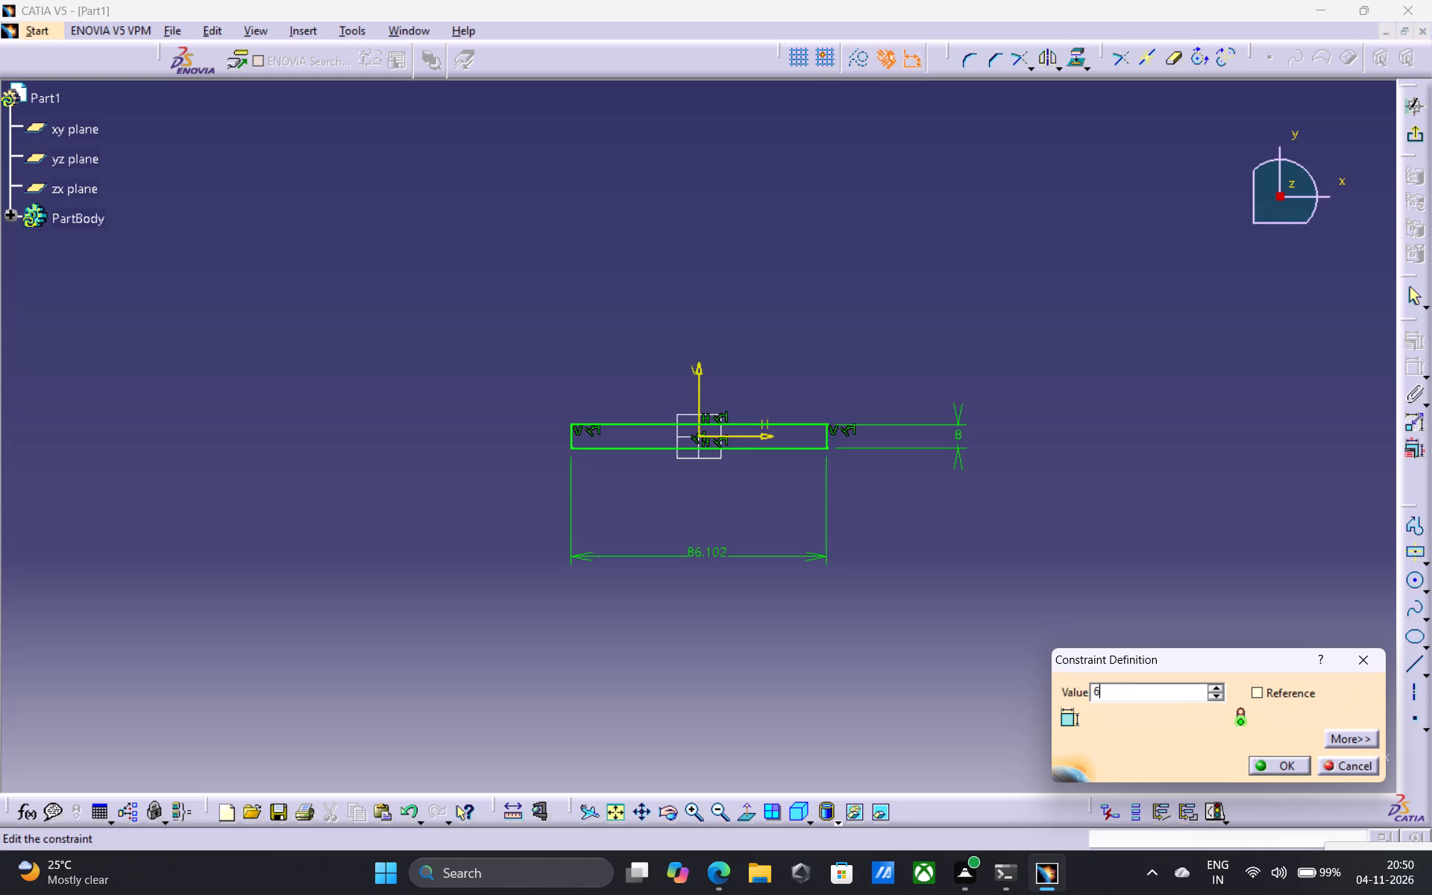
pyautogui.press('Return')
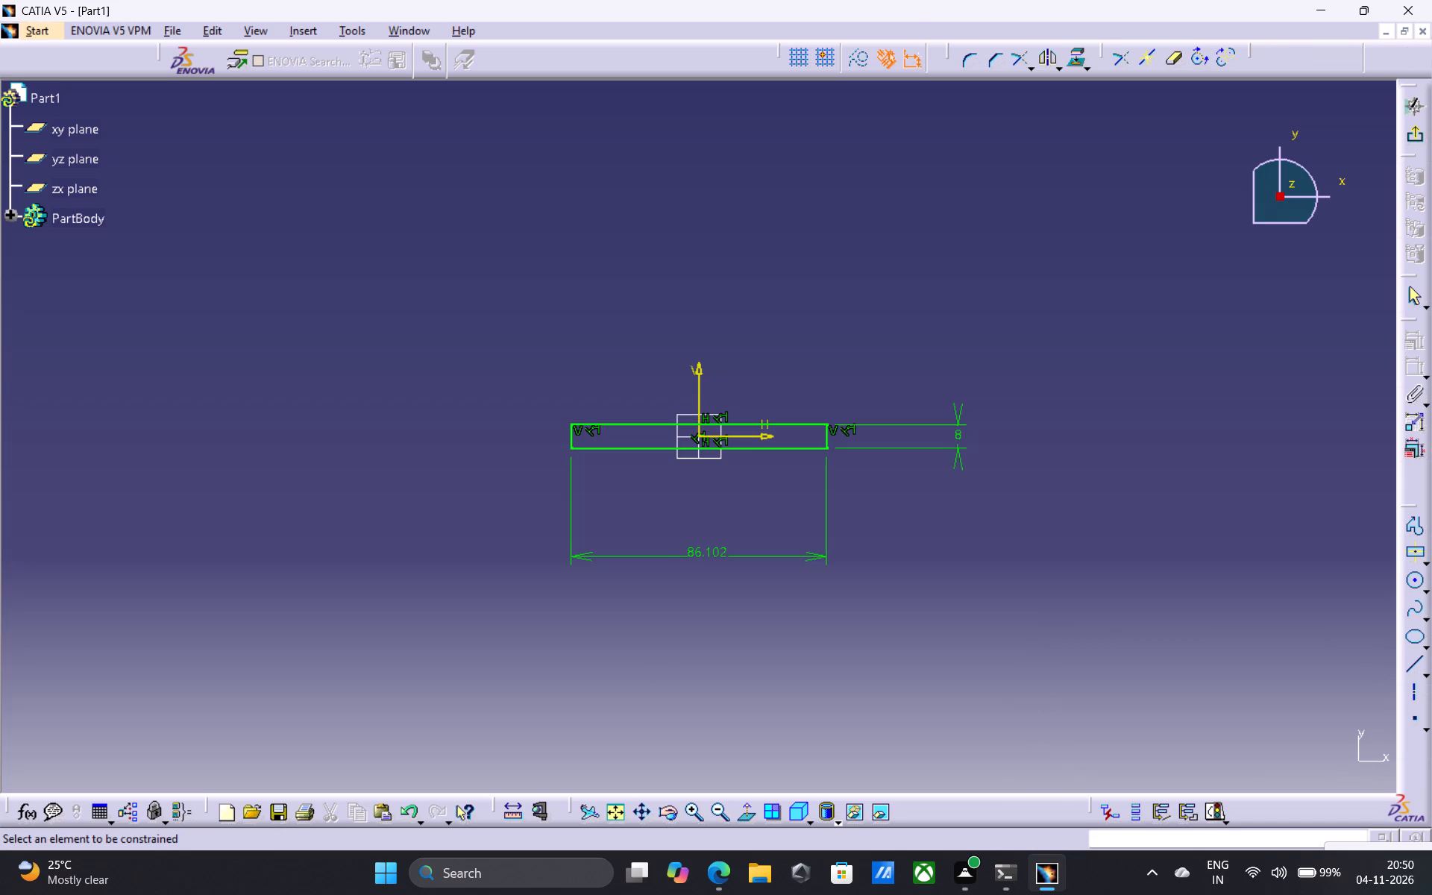
# Offset the rectangle's bottom edge inward by 1 mm.
pyautogui.click(616, 805)
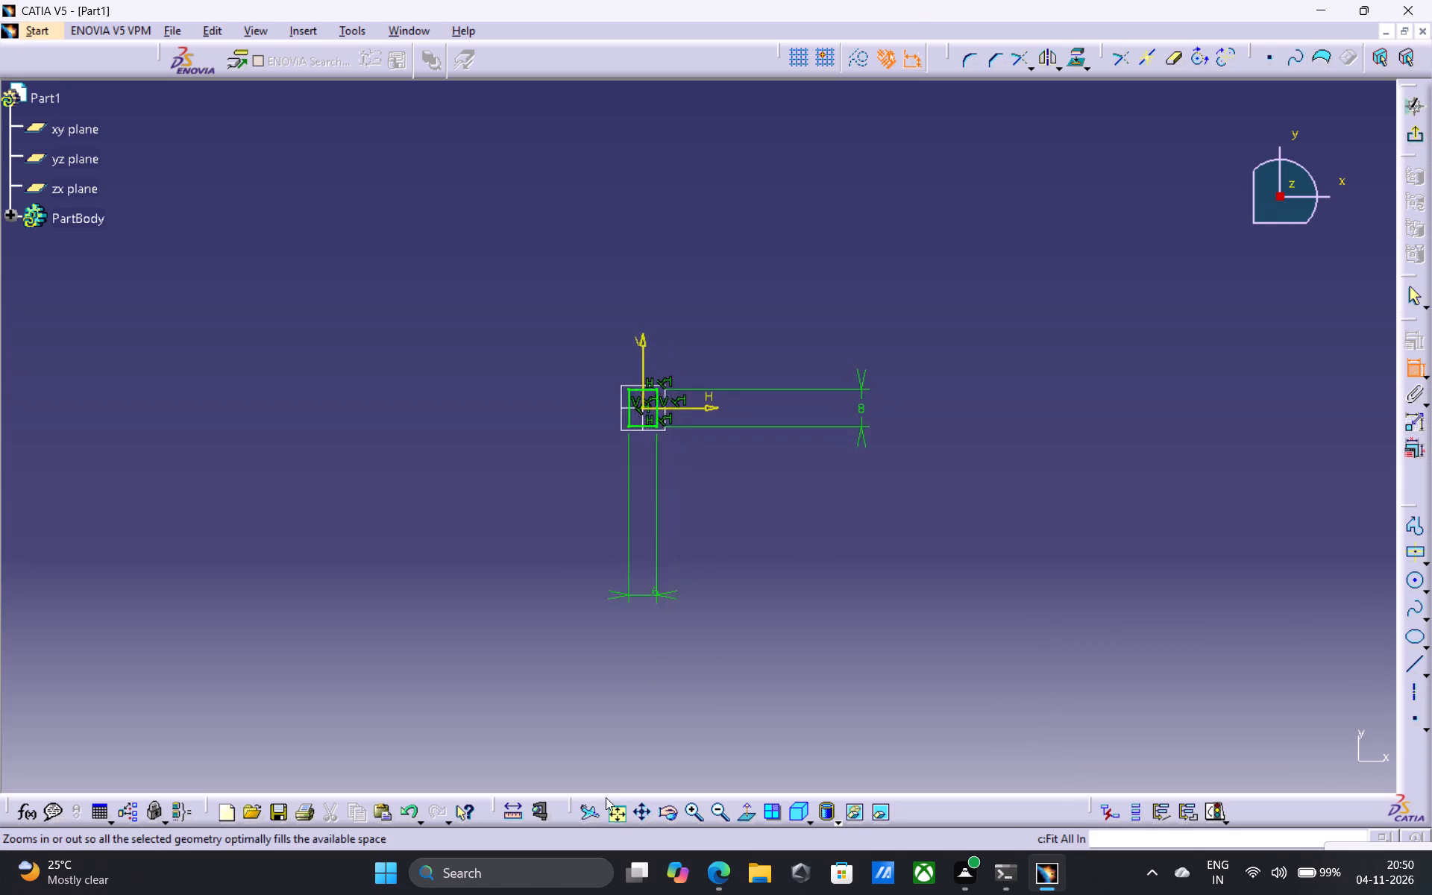
pyautogui.click(684, 808)
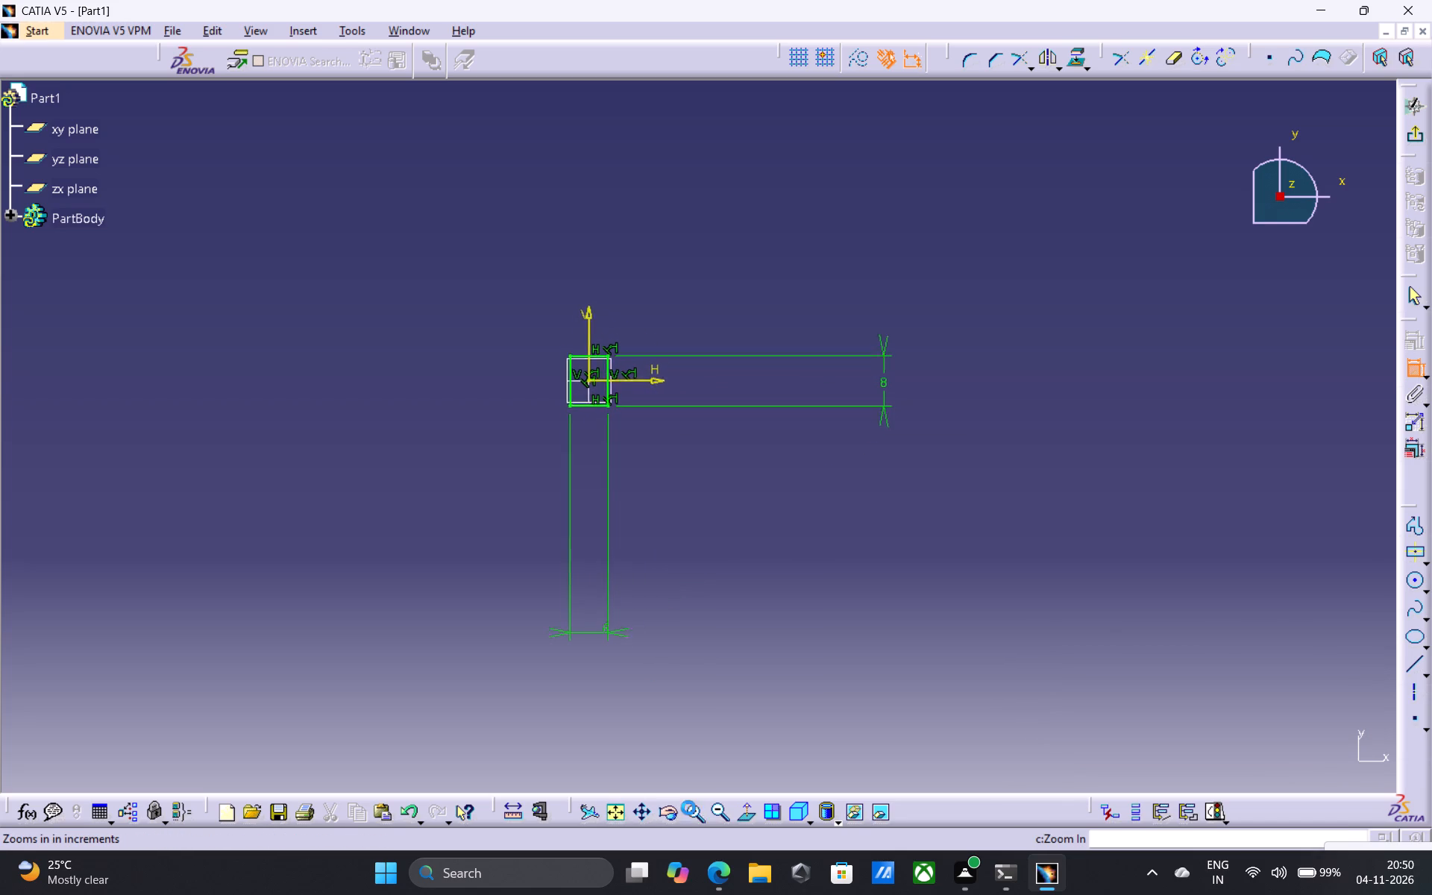
pyautogui.tripleClick(690, 808)
pyautogui.tripleClick(693, 810)
pyautogui.tripleClick(692, 810)
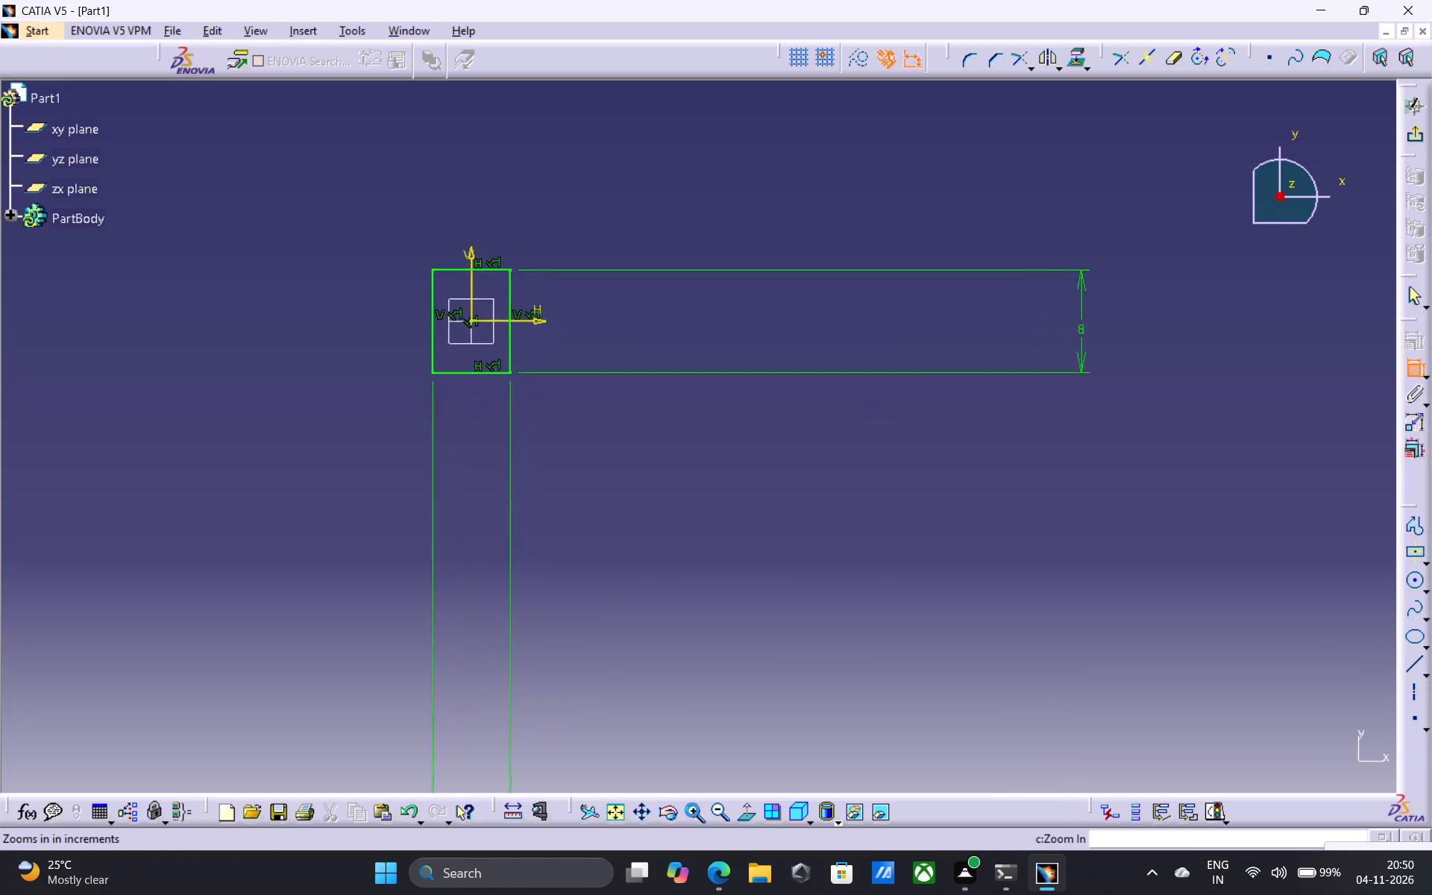
pyautogui.click(692, 810)
pyautogui.click(685, 808)
pyautogui.click(685, 813)
pyautogui.tripleClick(688, 808)
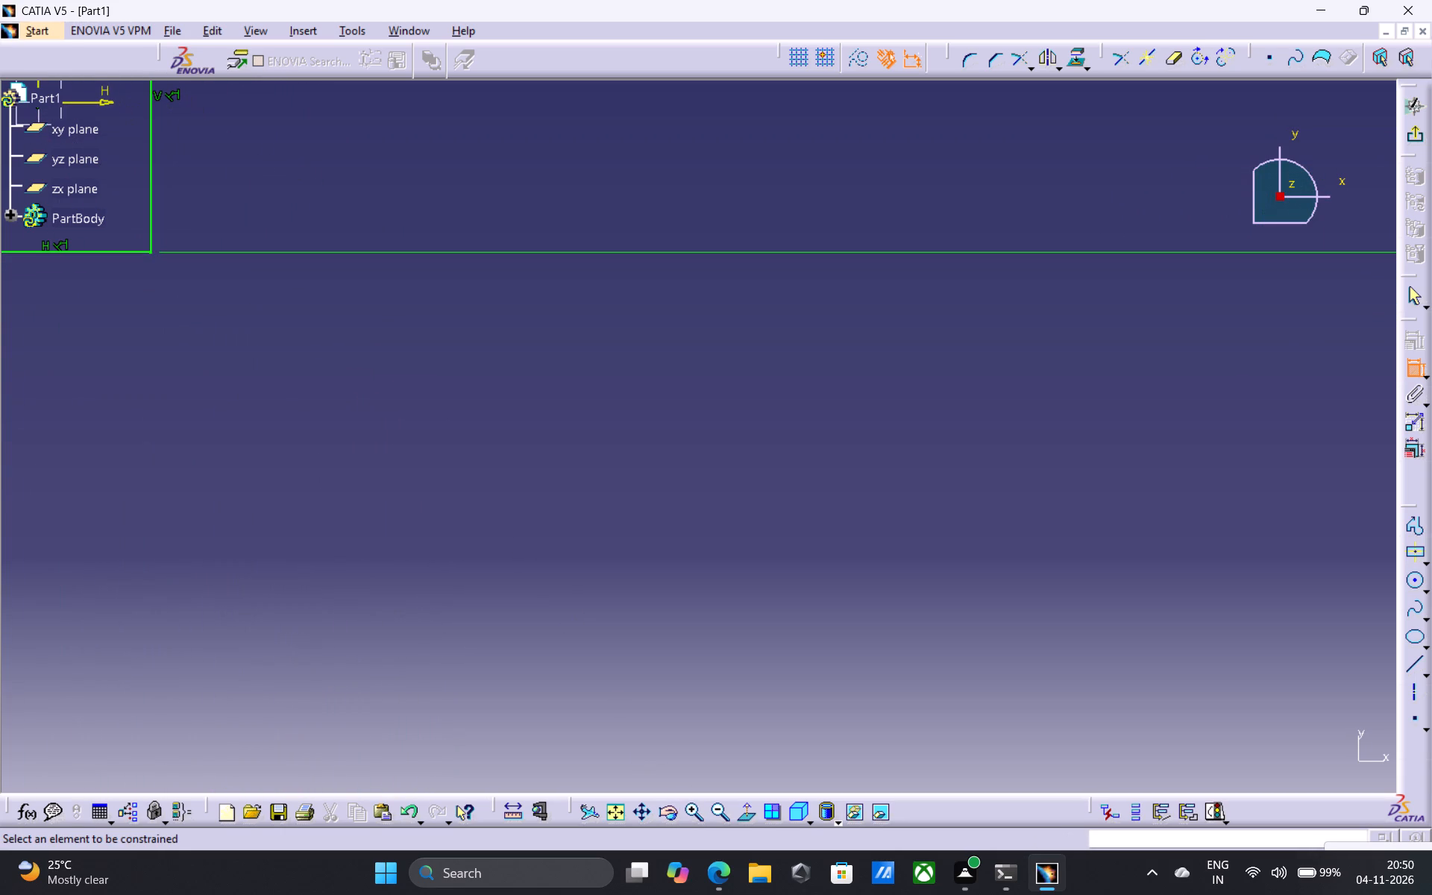
pyautogui.moveTo(447, 345); pyautogui.dragTo(1126, 610, button='middle')
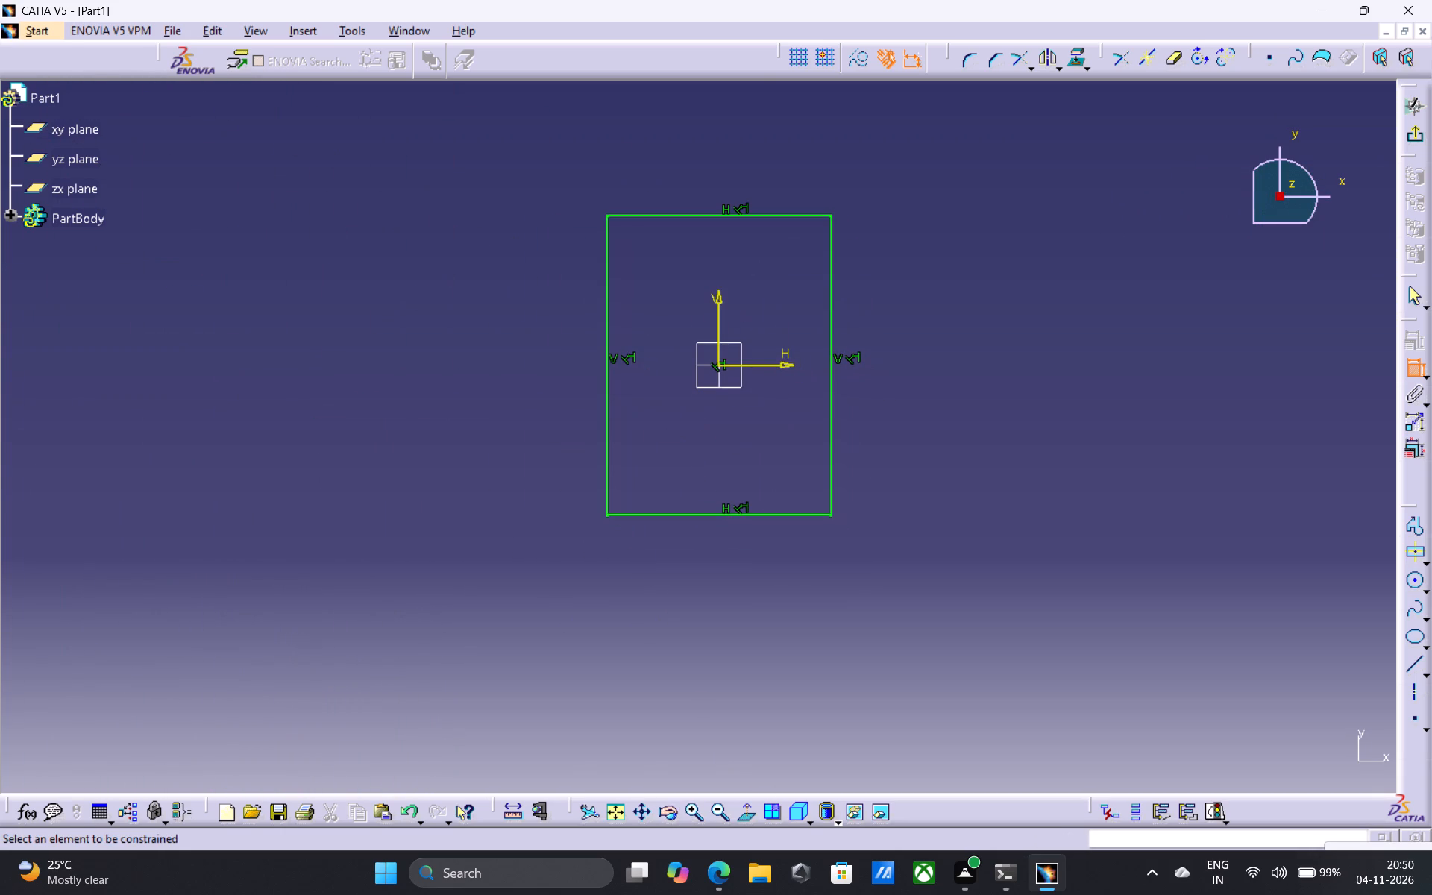
pyautogui.click(1035, 69)
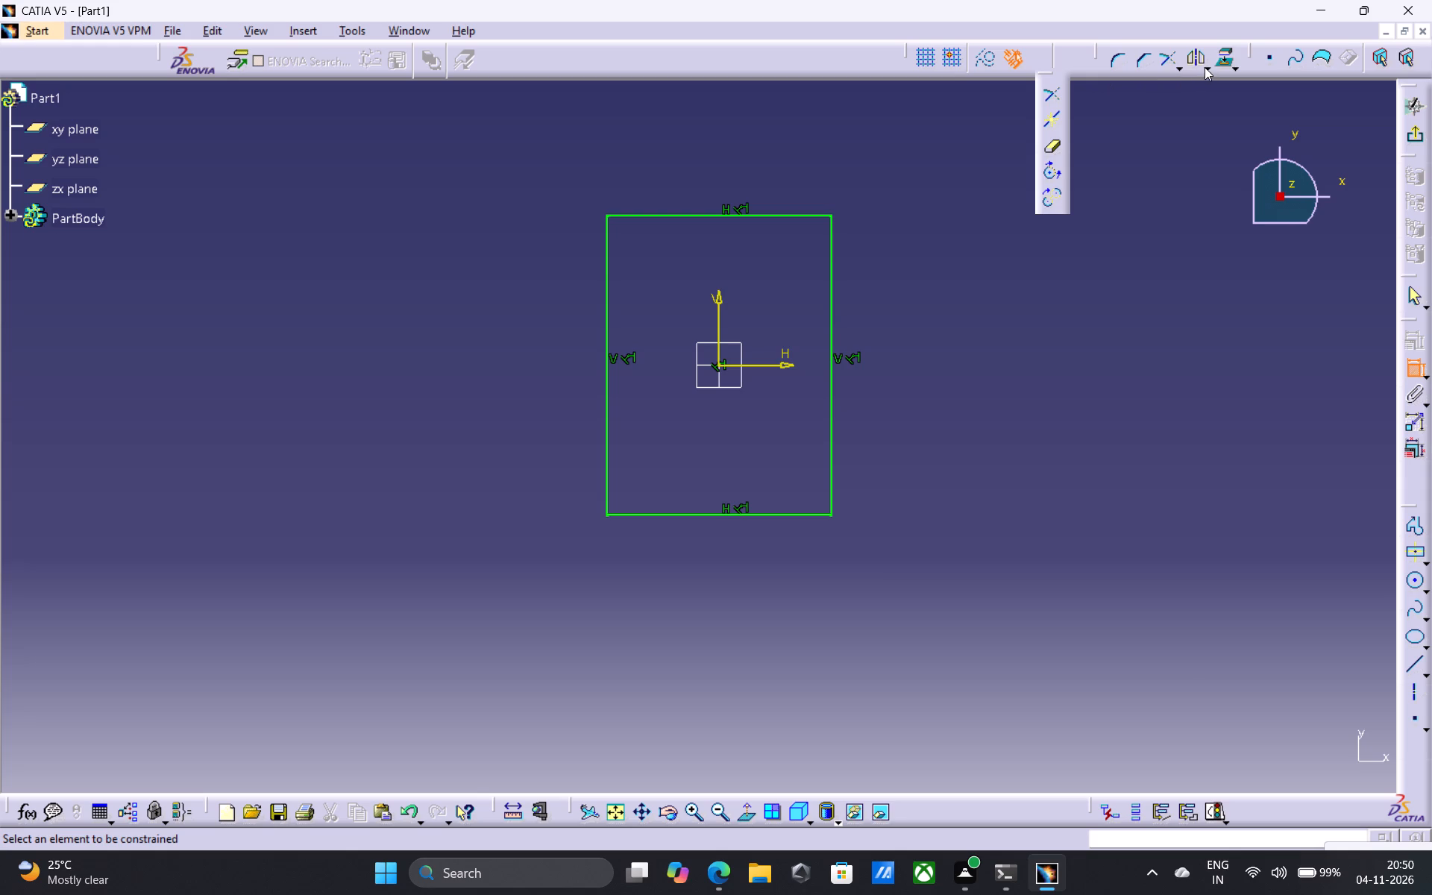
pyautogui.click(1205, 67)
pyautogui.click(1205, 67)
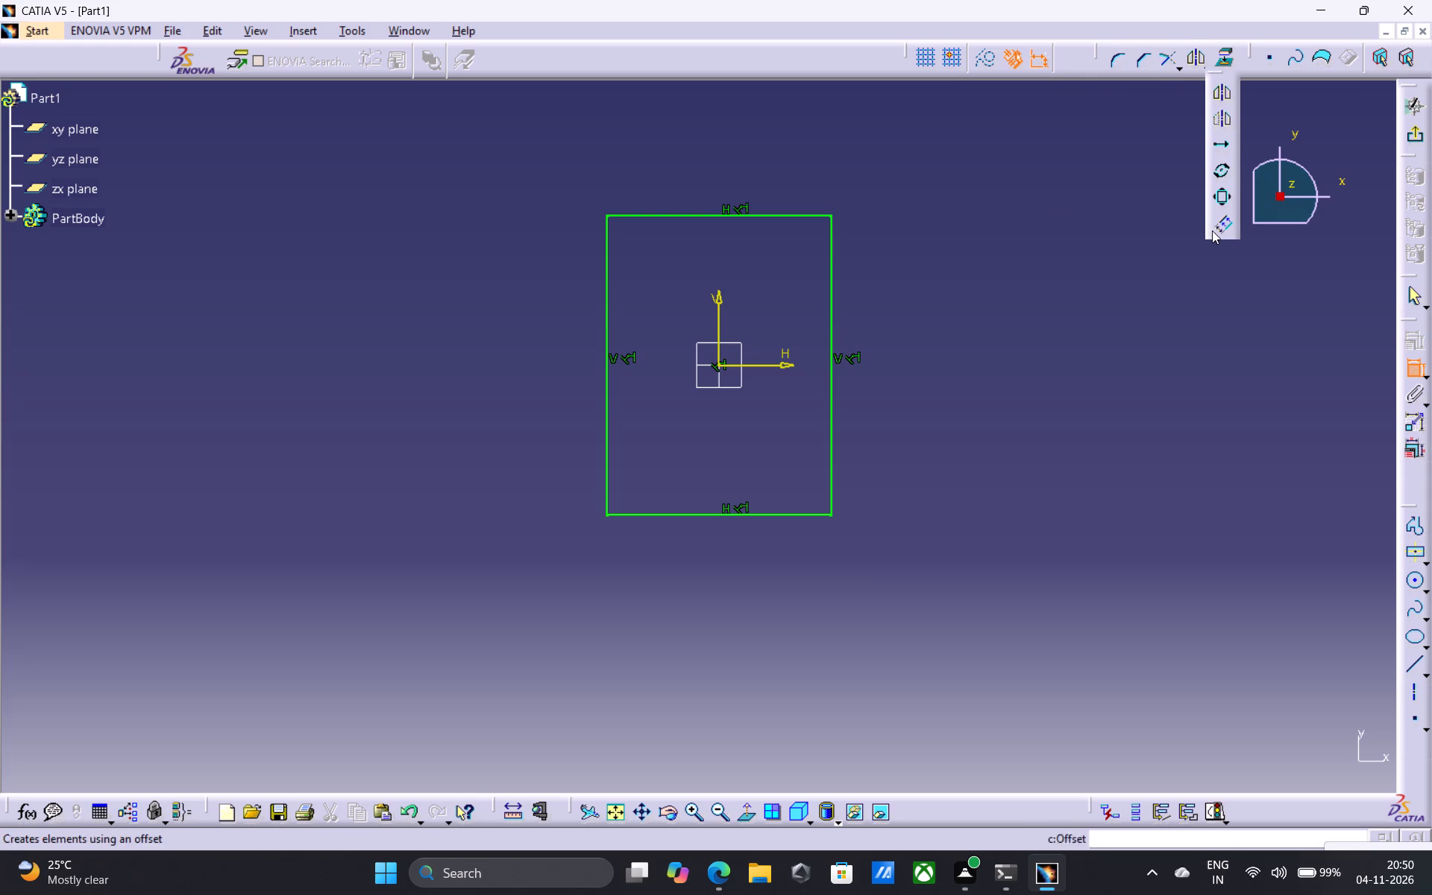
pyautogui.click(1212, 230)
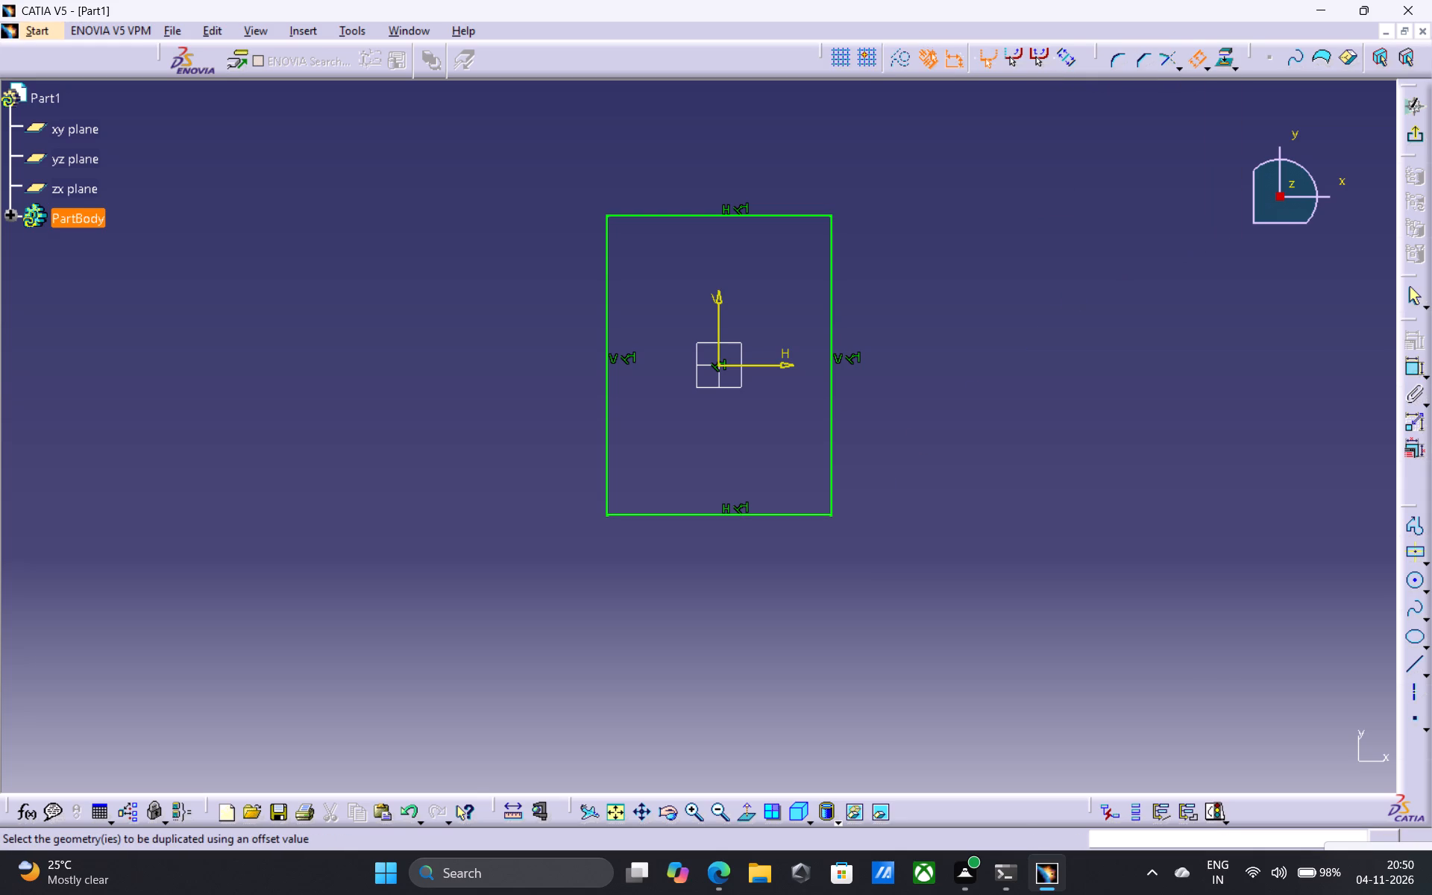
pyautogui.click(776, 512)
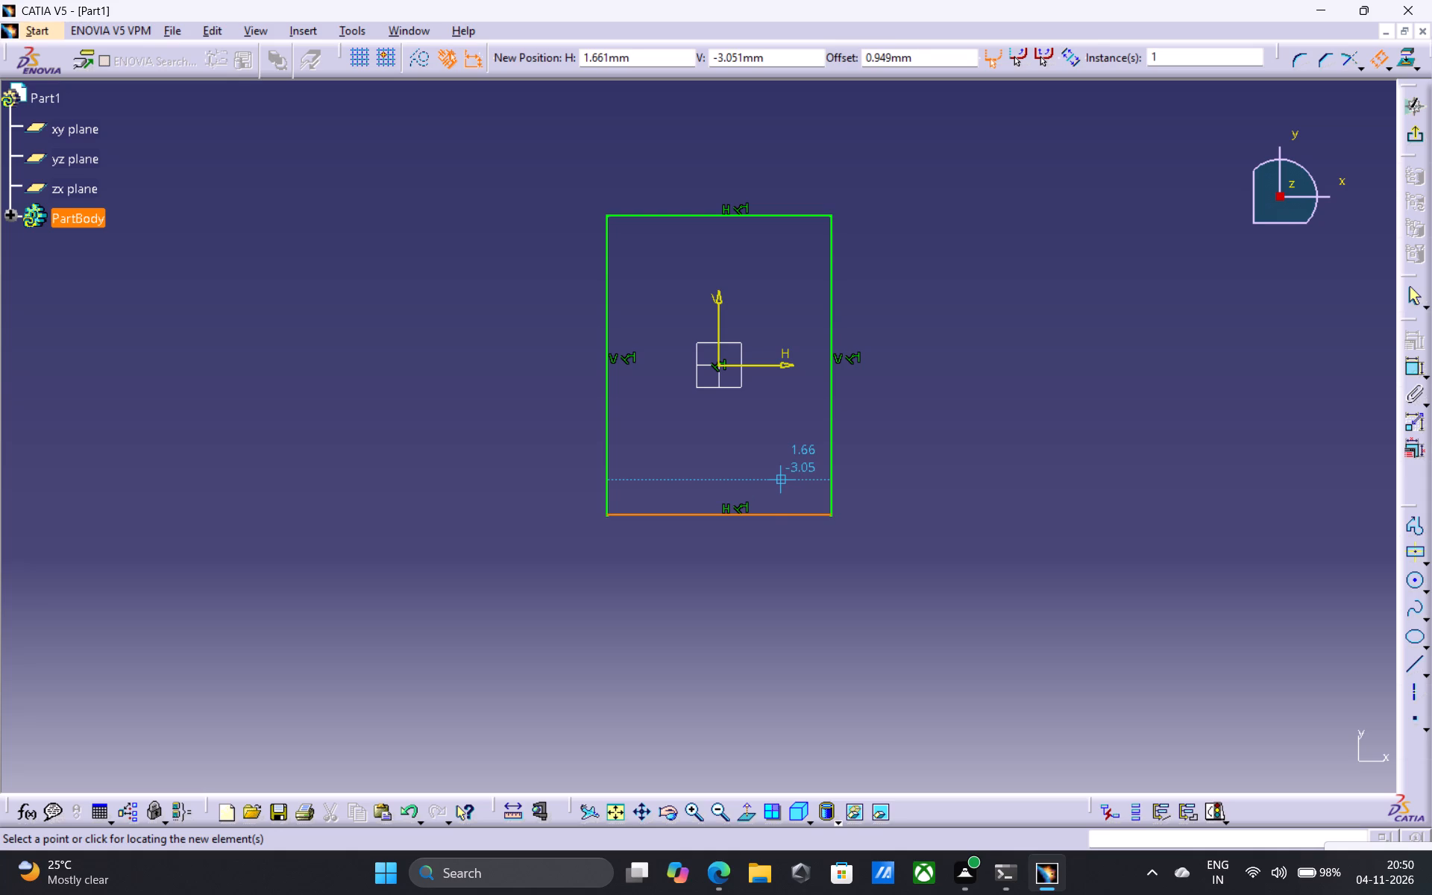
pyautogui.press('Tab')
pyautogui.press('Tab')
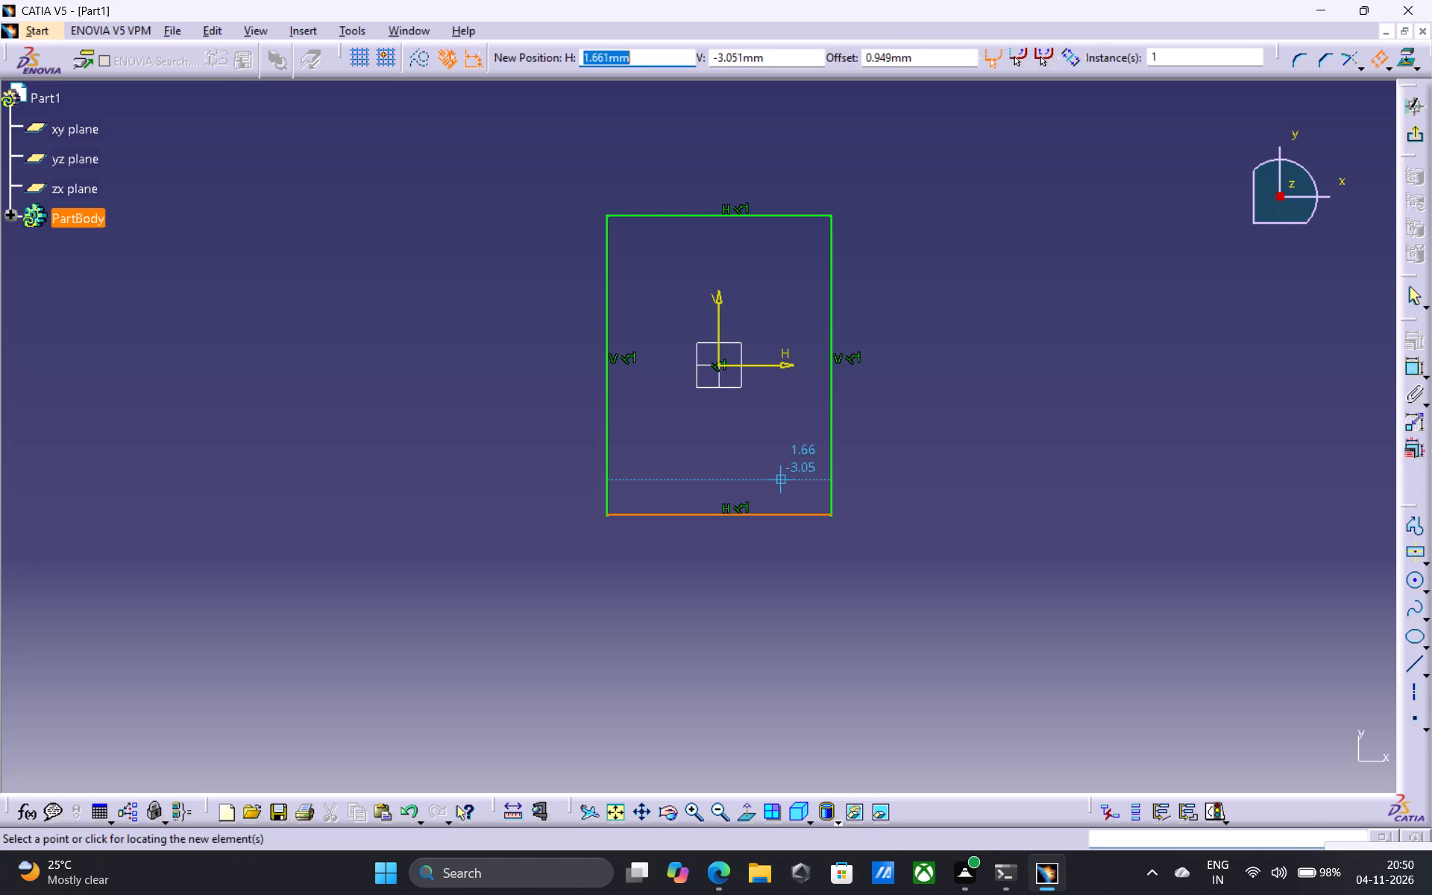
pyautogui.press('Tab')
pyautogui.press('Tab')
pyautogui.press('1')
pyautogui.press('Return')
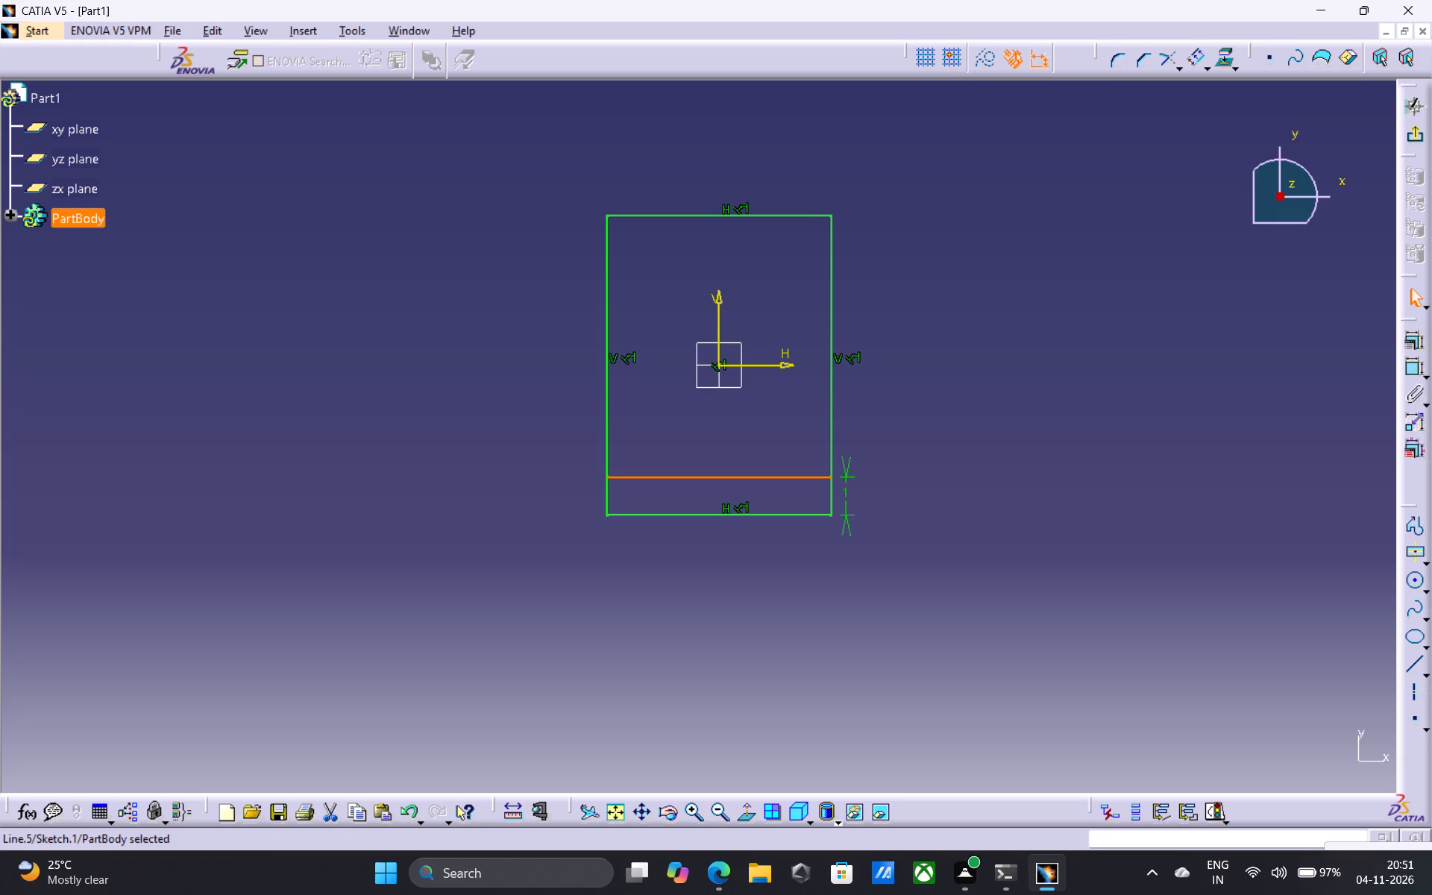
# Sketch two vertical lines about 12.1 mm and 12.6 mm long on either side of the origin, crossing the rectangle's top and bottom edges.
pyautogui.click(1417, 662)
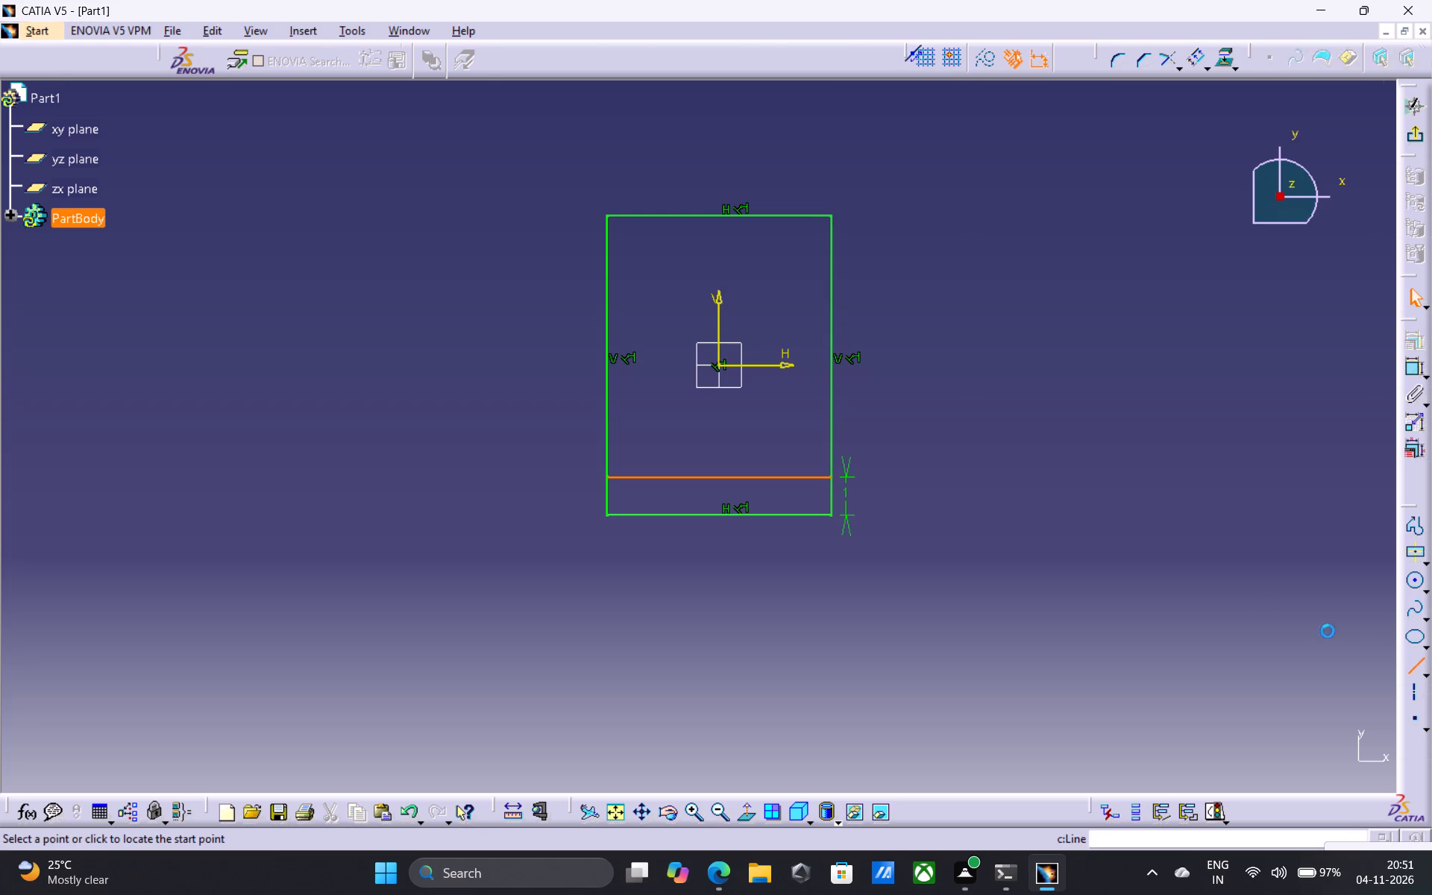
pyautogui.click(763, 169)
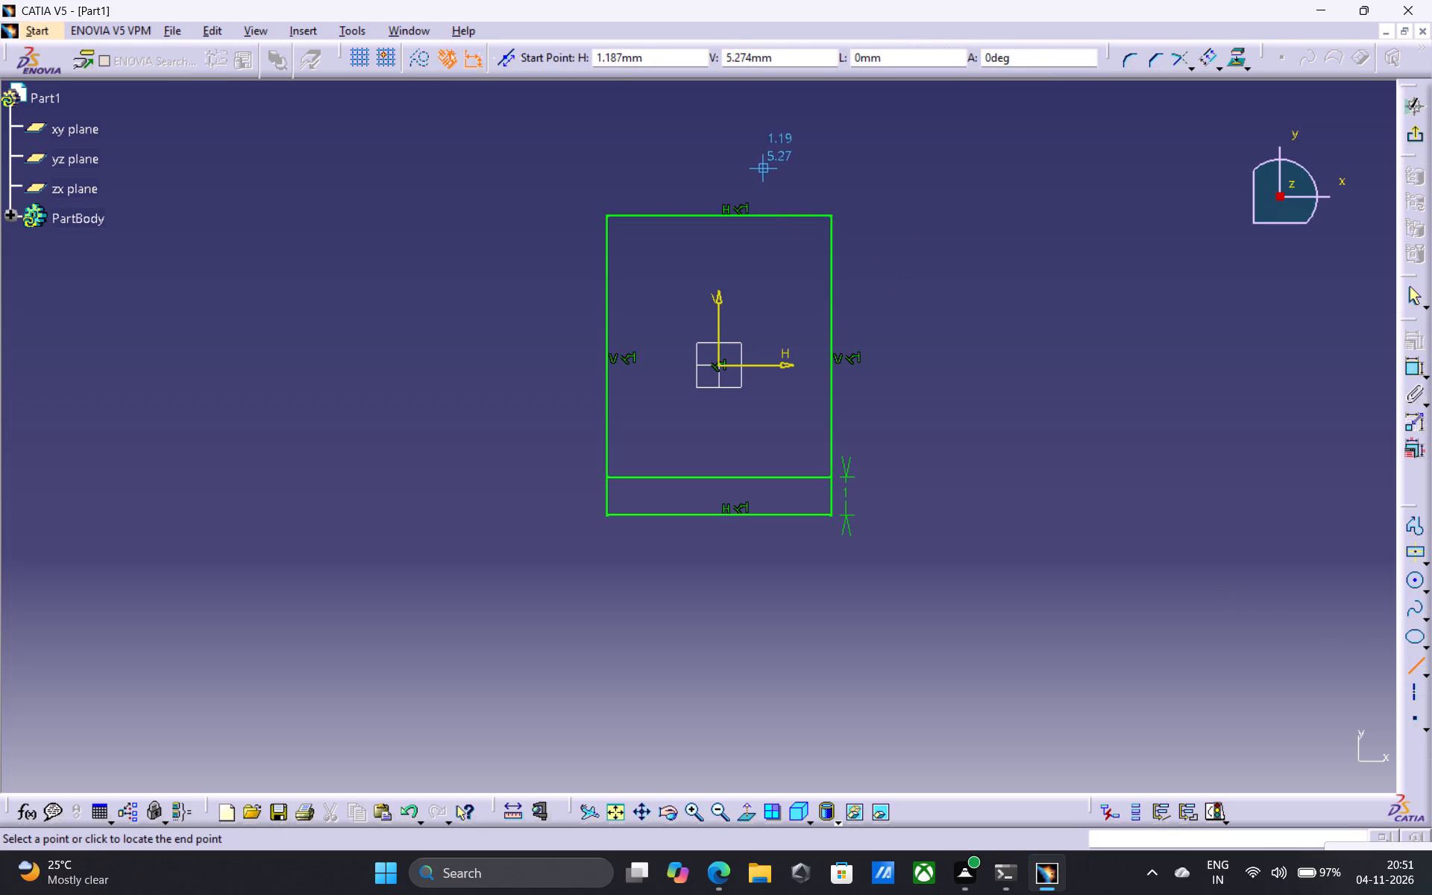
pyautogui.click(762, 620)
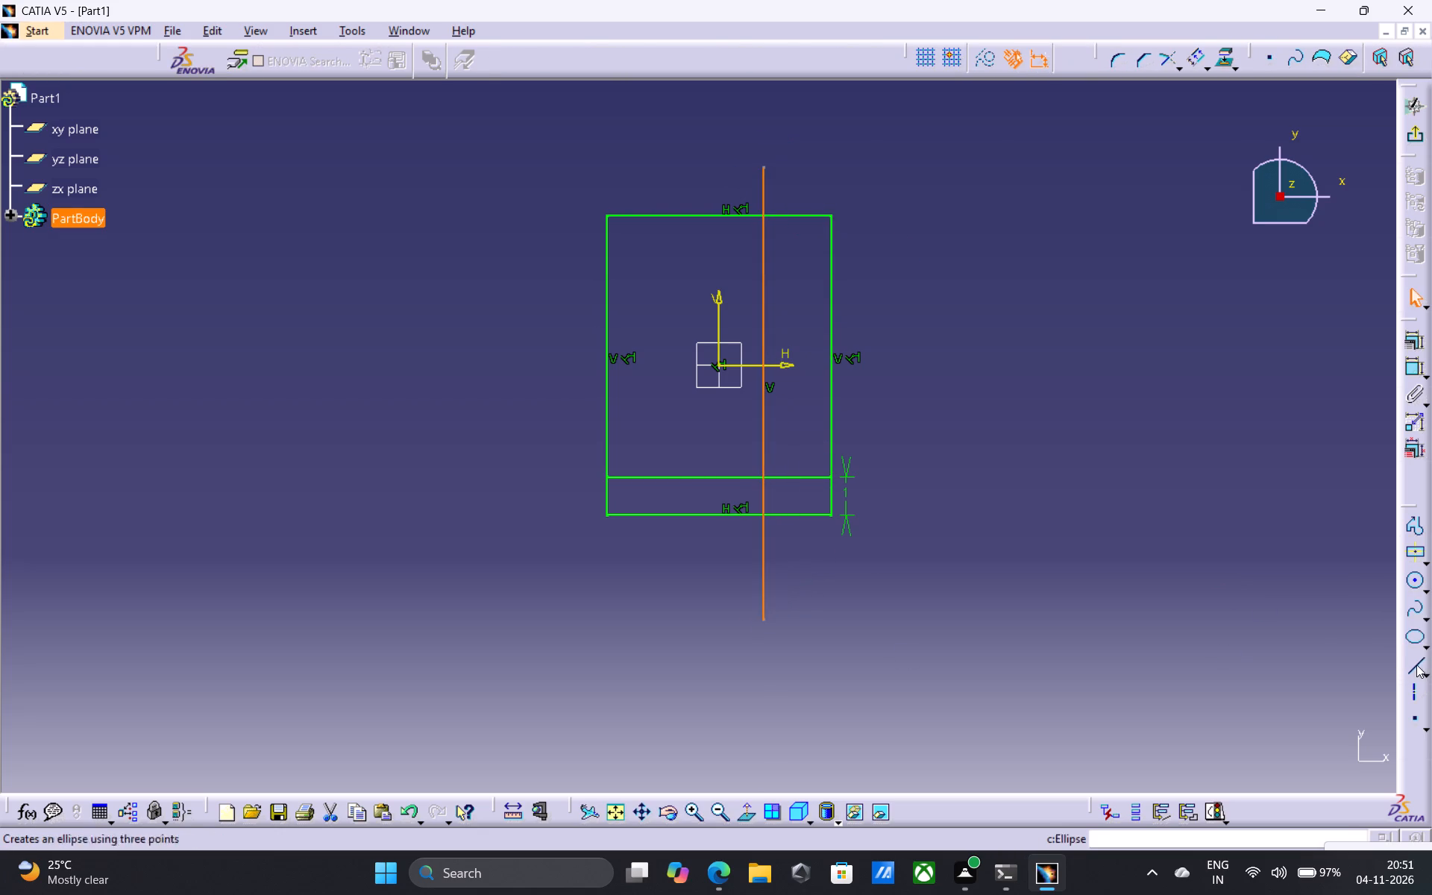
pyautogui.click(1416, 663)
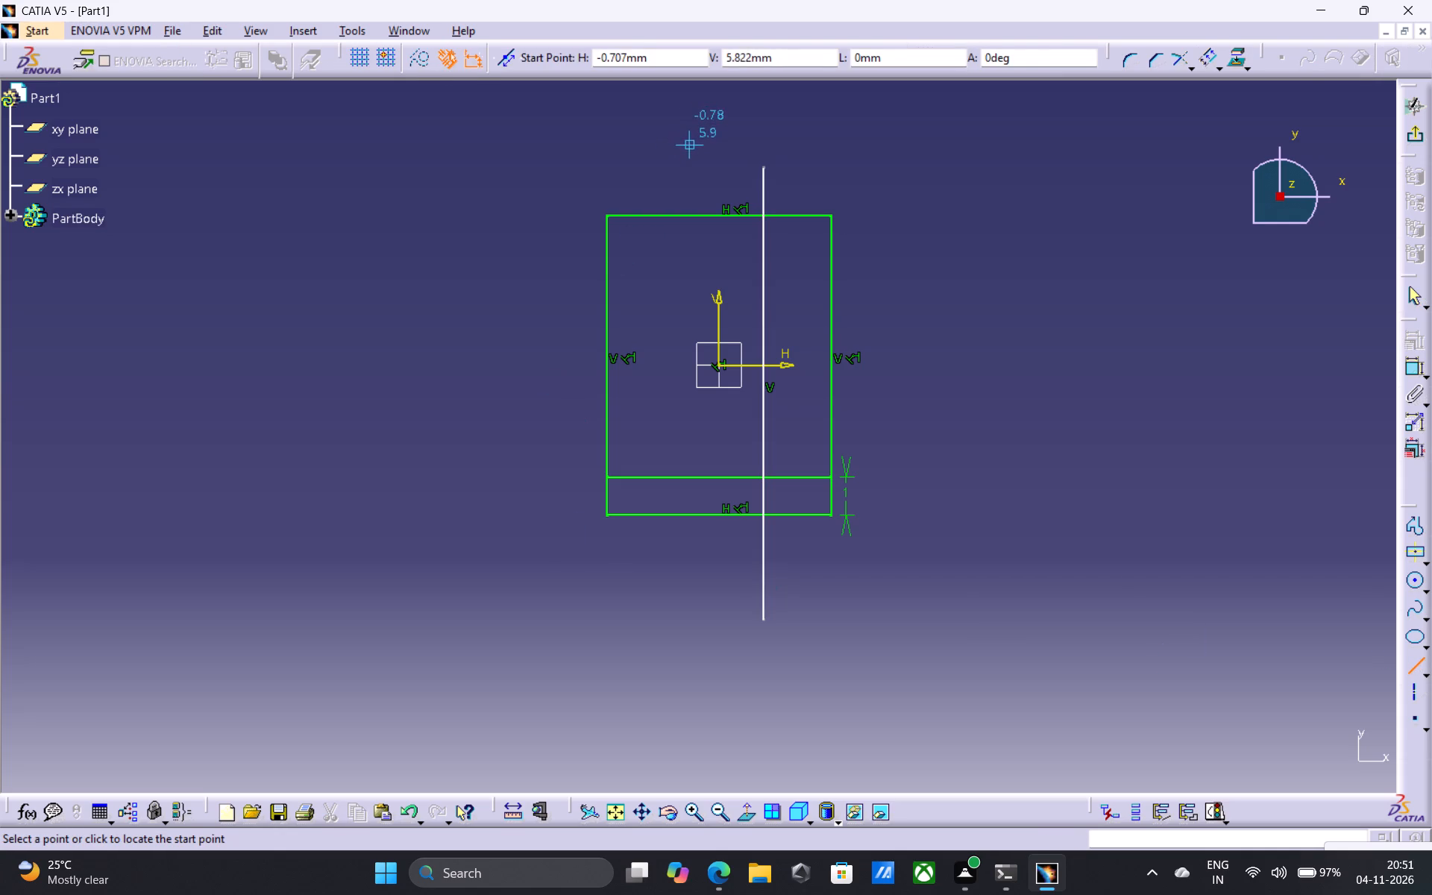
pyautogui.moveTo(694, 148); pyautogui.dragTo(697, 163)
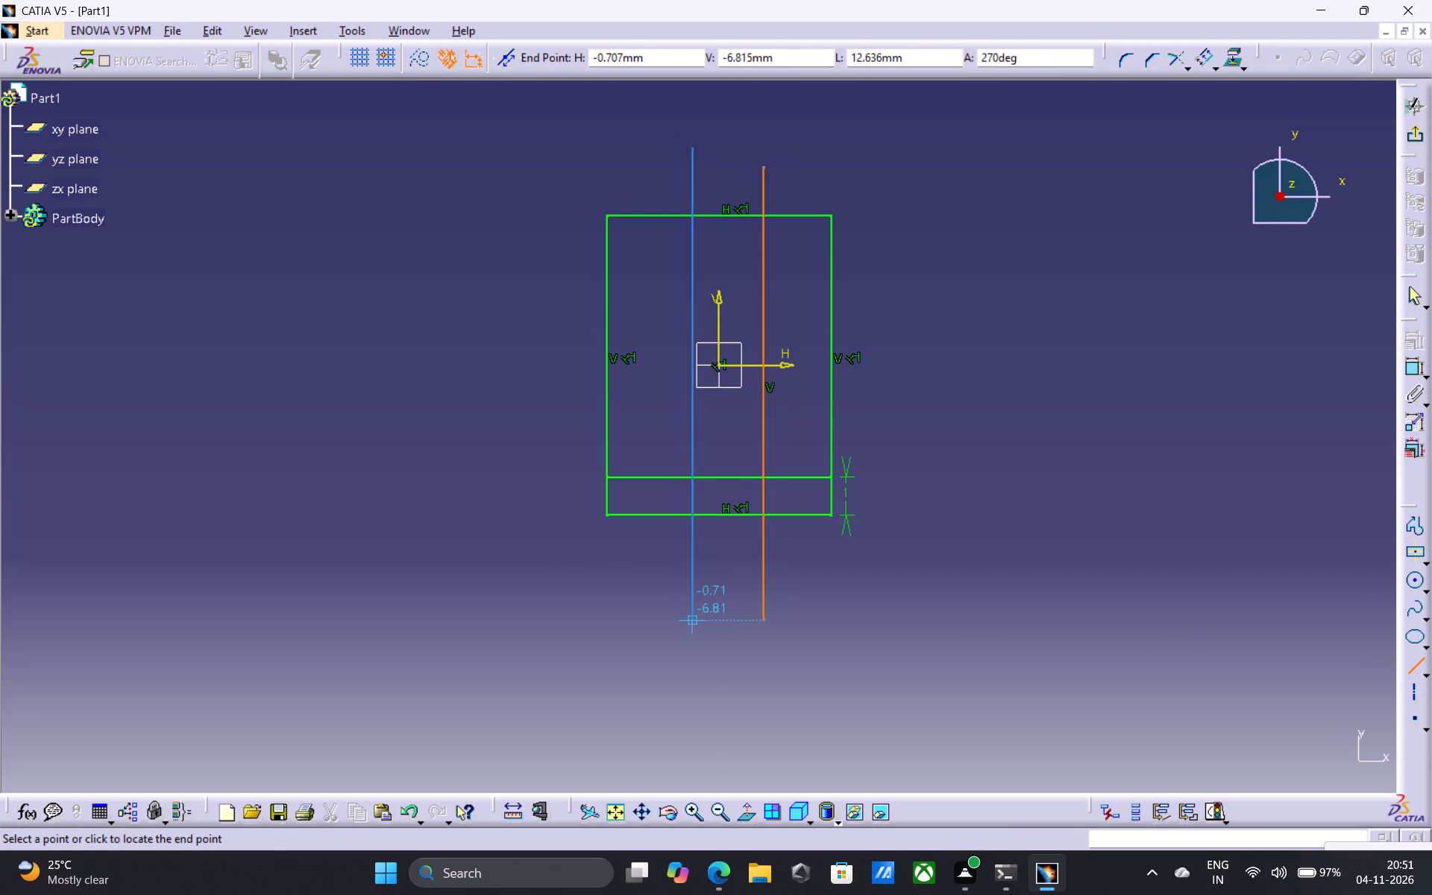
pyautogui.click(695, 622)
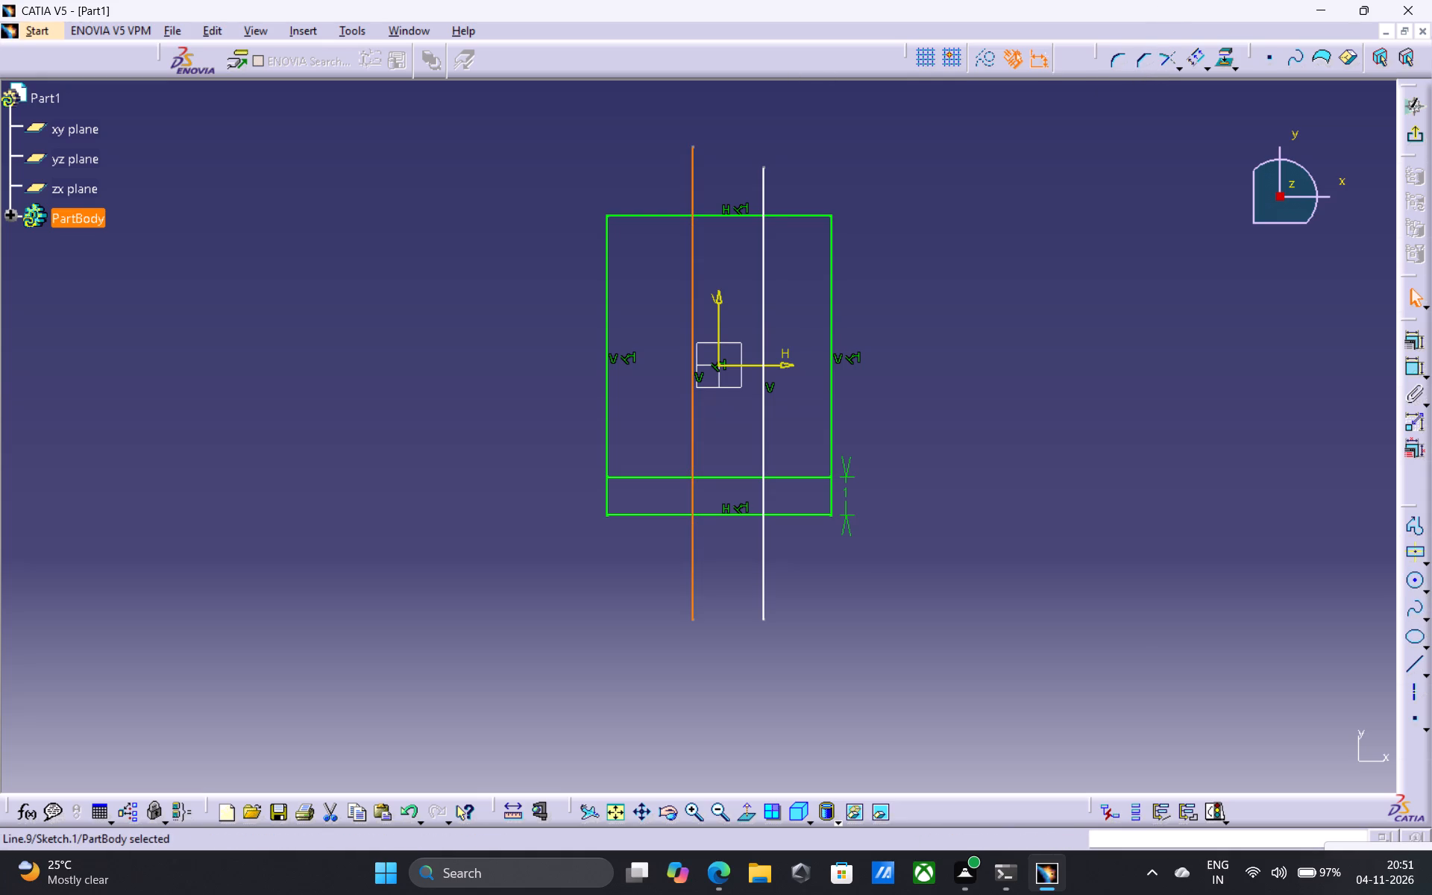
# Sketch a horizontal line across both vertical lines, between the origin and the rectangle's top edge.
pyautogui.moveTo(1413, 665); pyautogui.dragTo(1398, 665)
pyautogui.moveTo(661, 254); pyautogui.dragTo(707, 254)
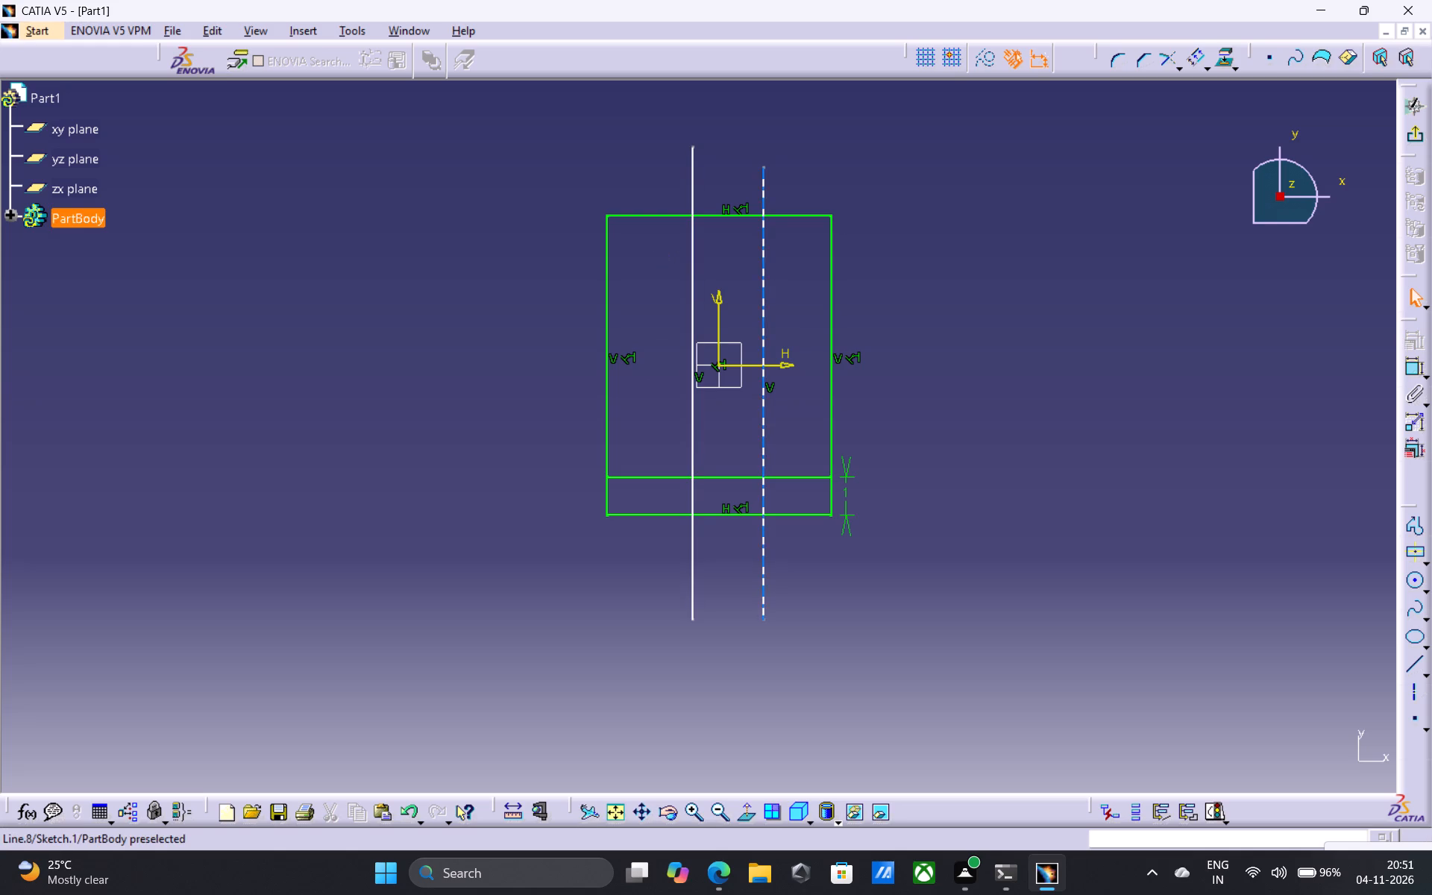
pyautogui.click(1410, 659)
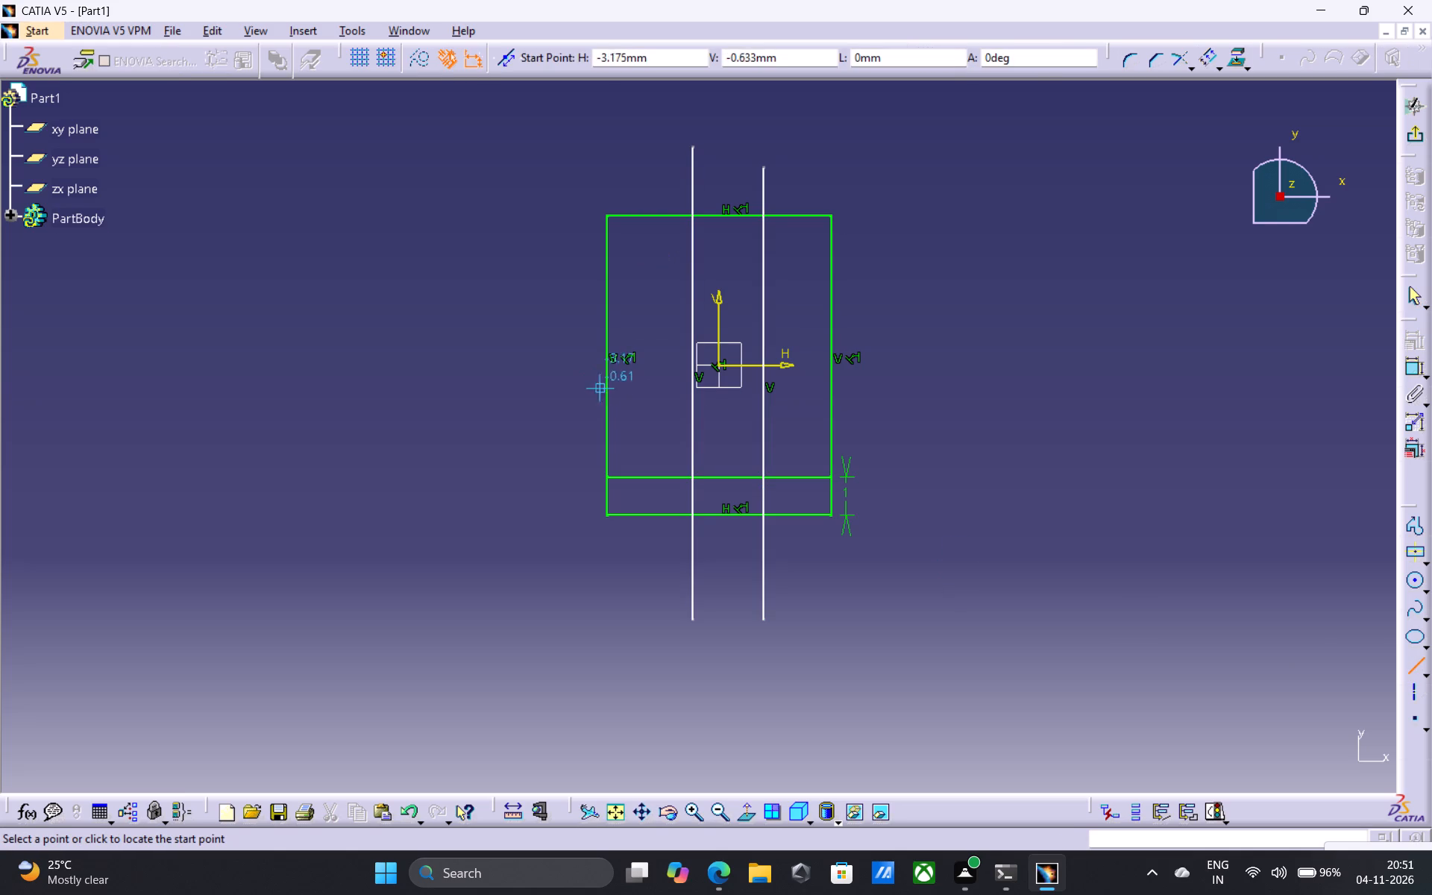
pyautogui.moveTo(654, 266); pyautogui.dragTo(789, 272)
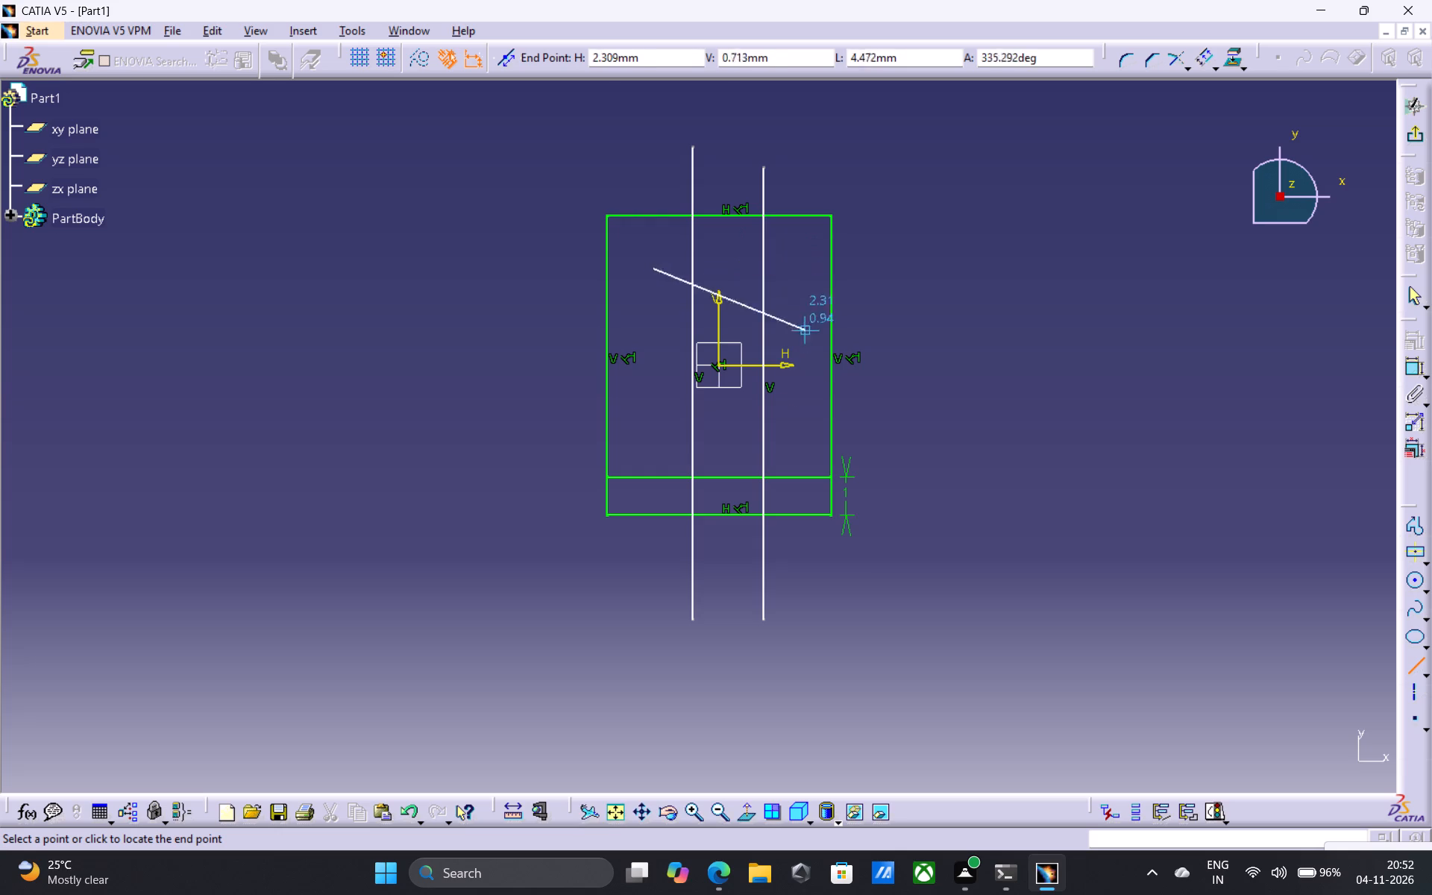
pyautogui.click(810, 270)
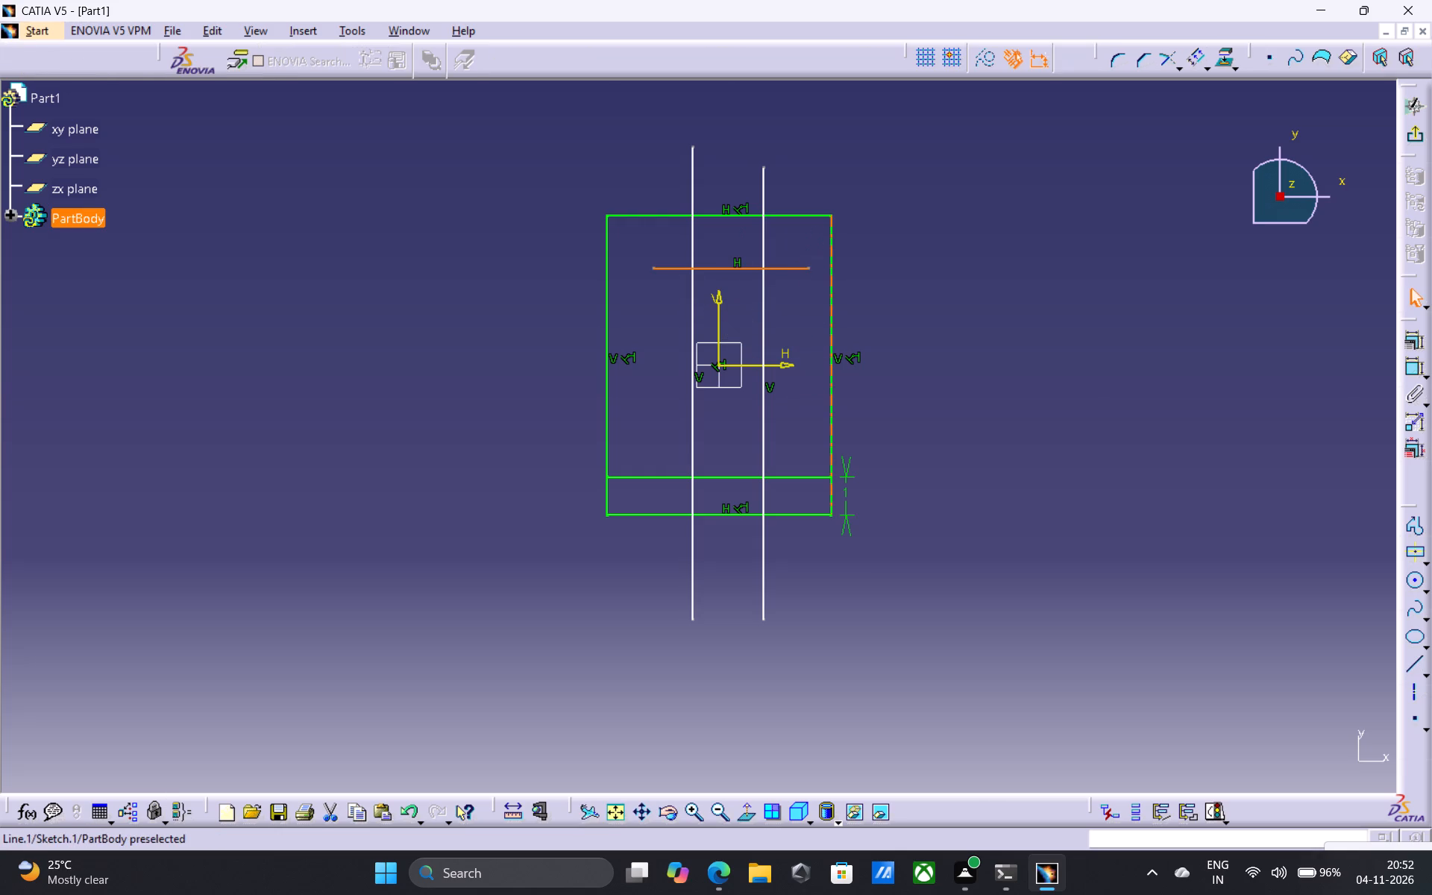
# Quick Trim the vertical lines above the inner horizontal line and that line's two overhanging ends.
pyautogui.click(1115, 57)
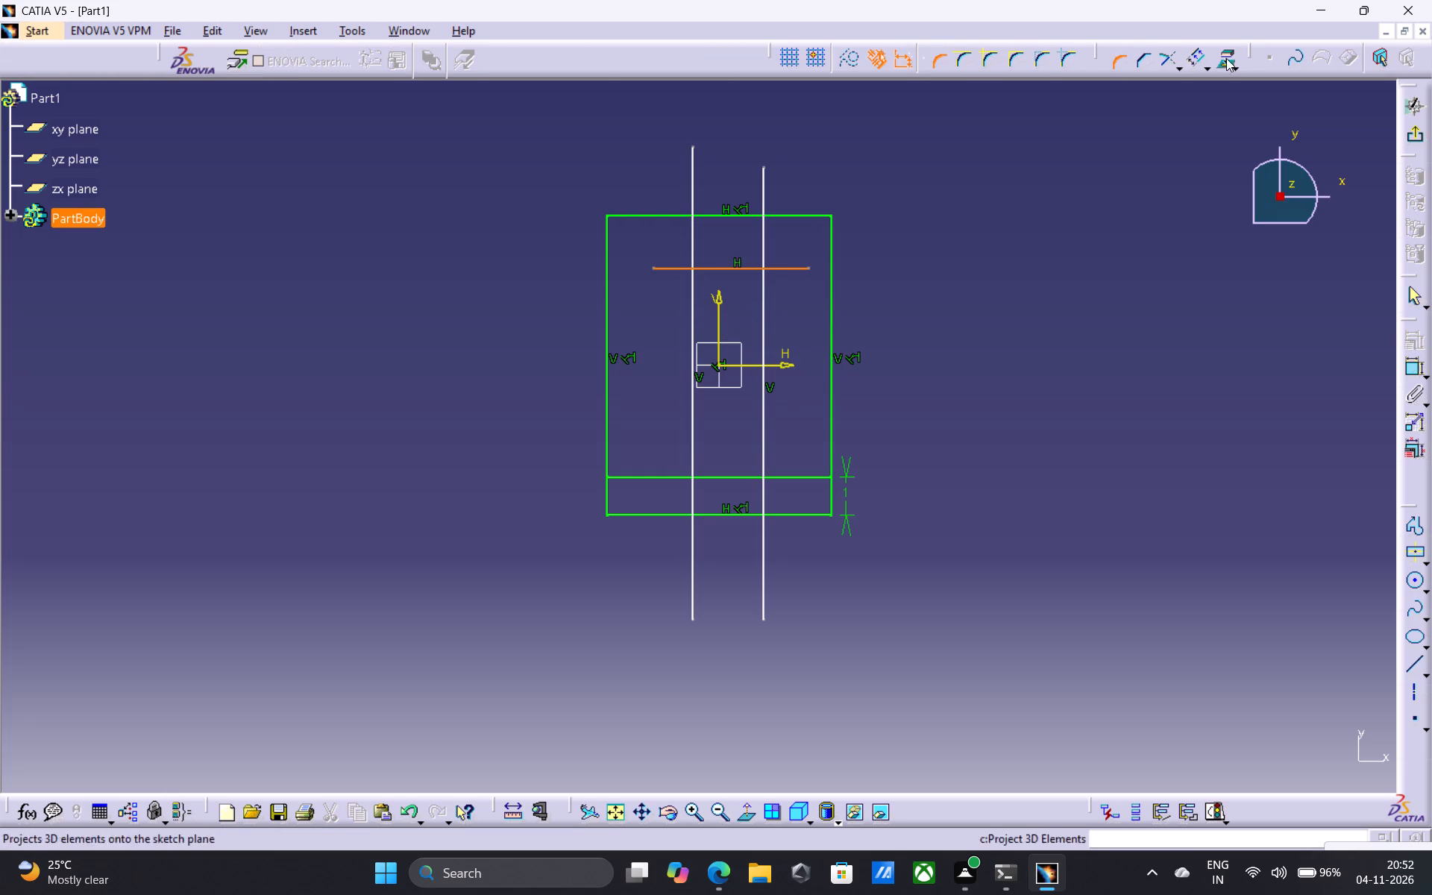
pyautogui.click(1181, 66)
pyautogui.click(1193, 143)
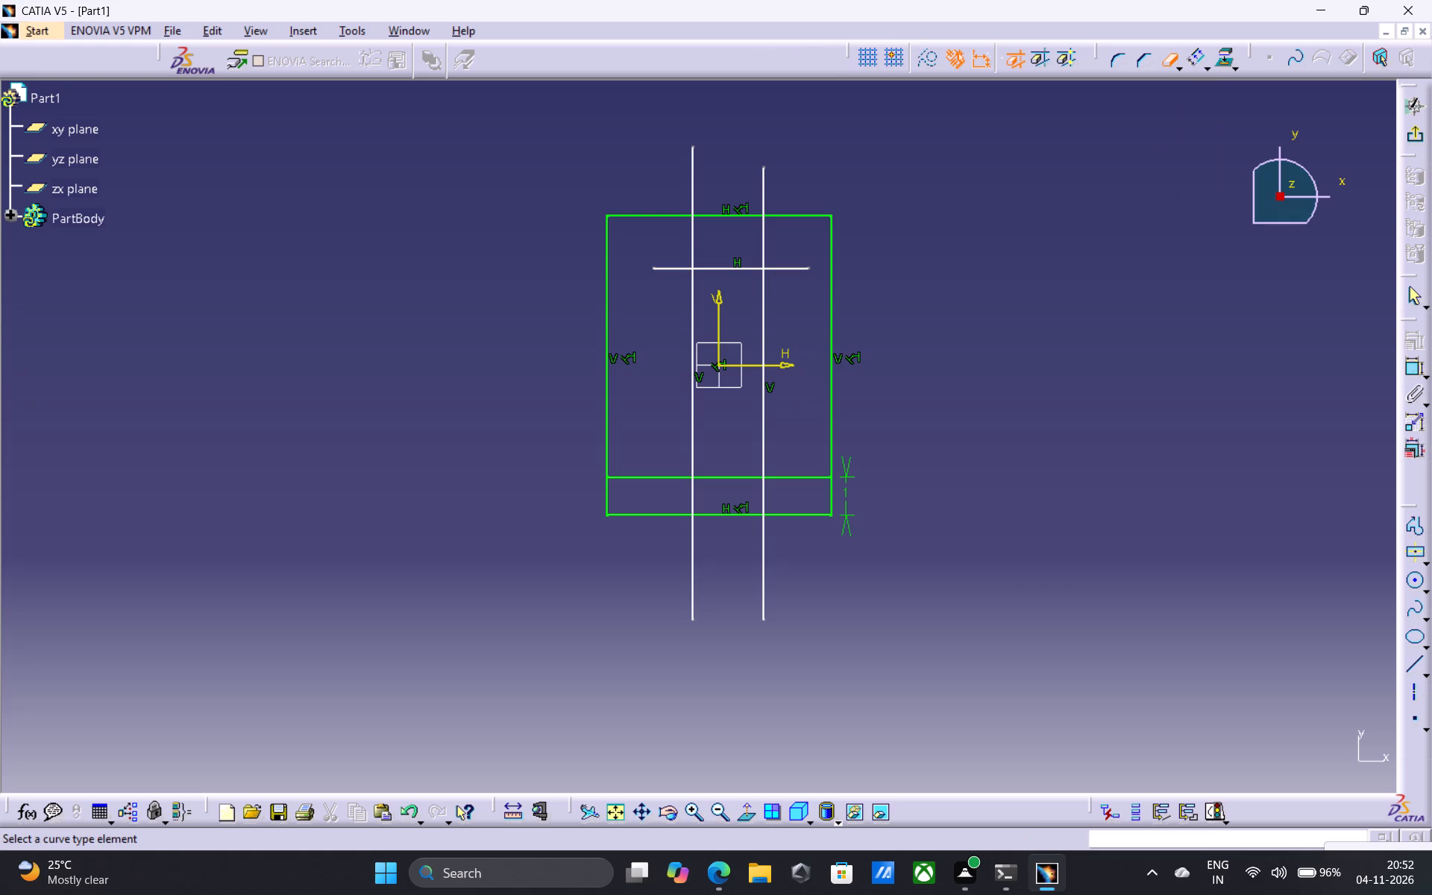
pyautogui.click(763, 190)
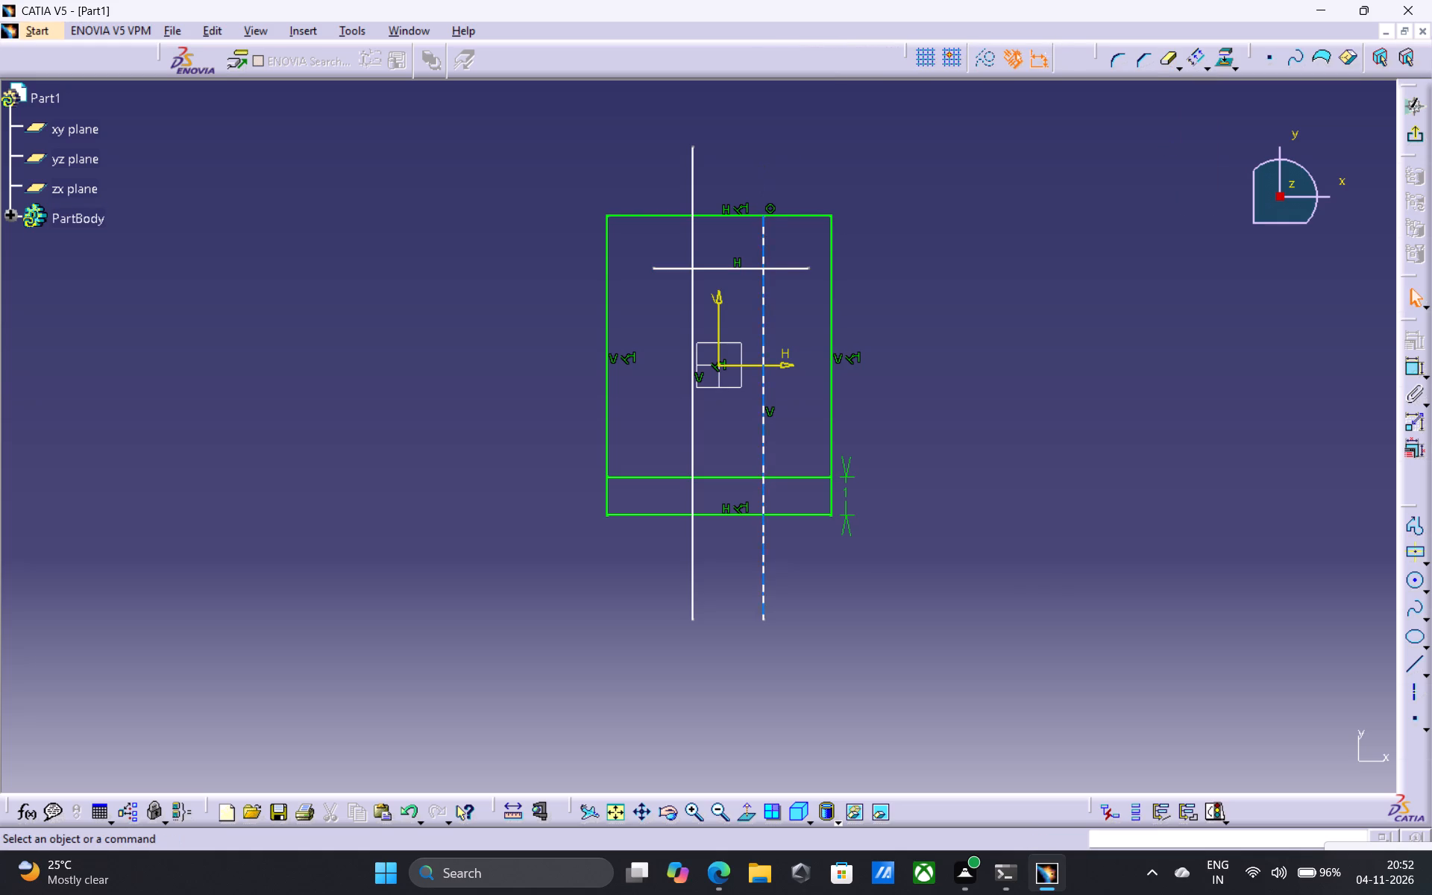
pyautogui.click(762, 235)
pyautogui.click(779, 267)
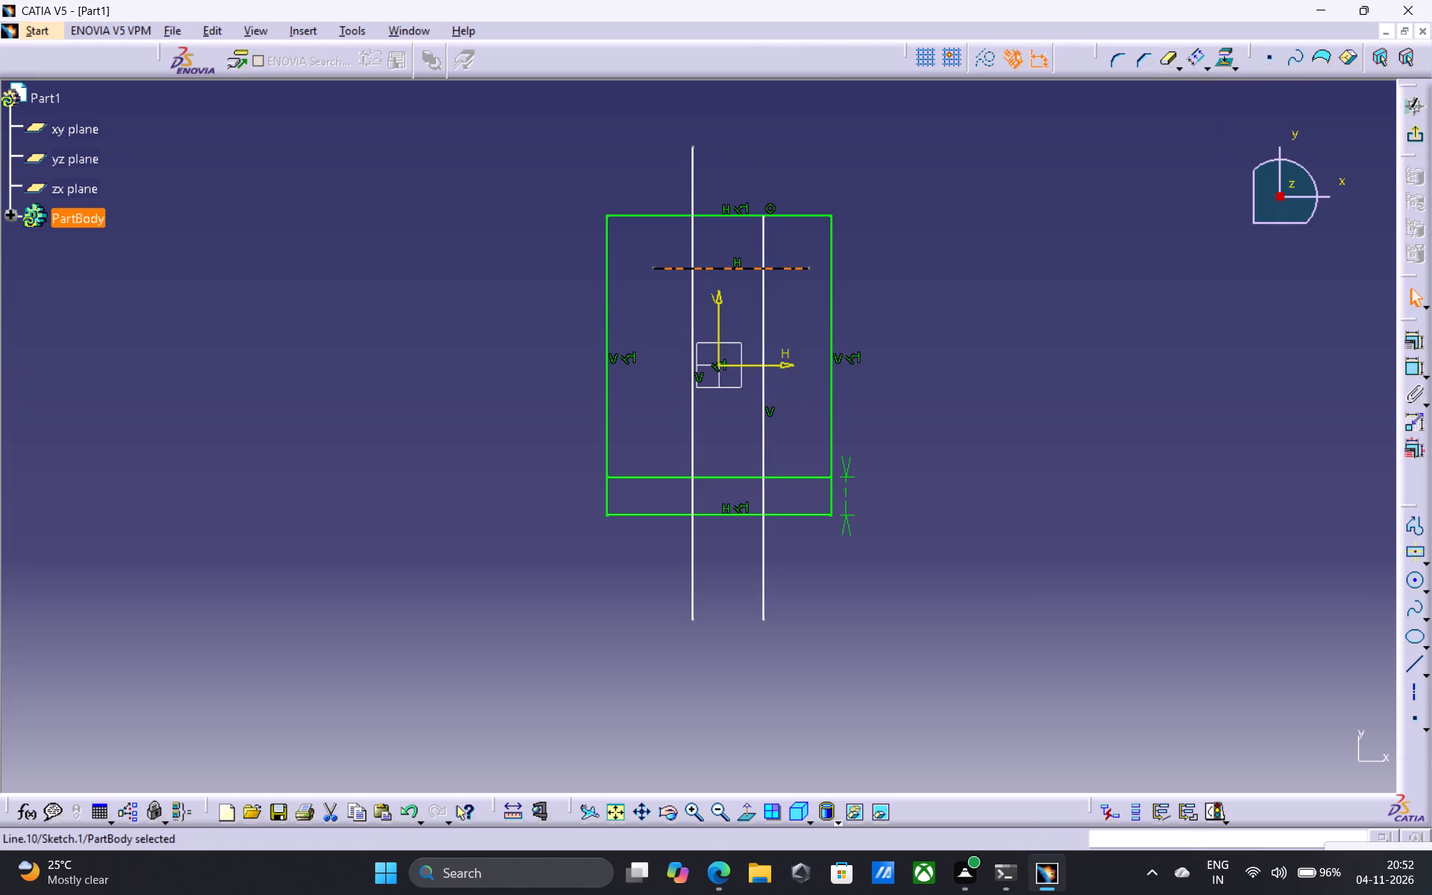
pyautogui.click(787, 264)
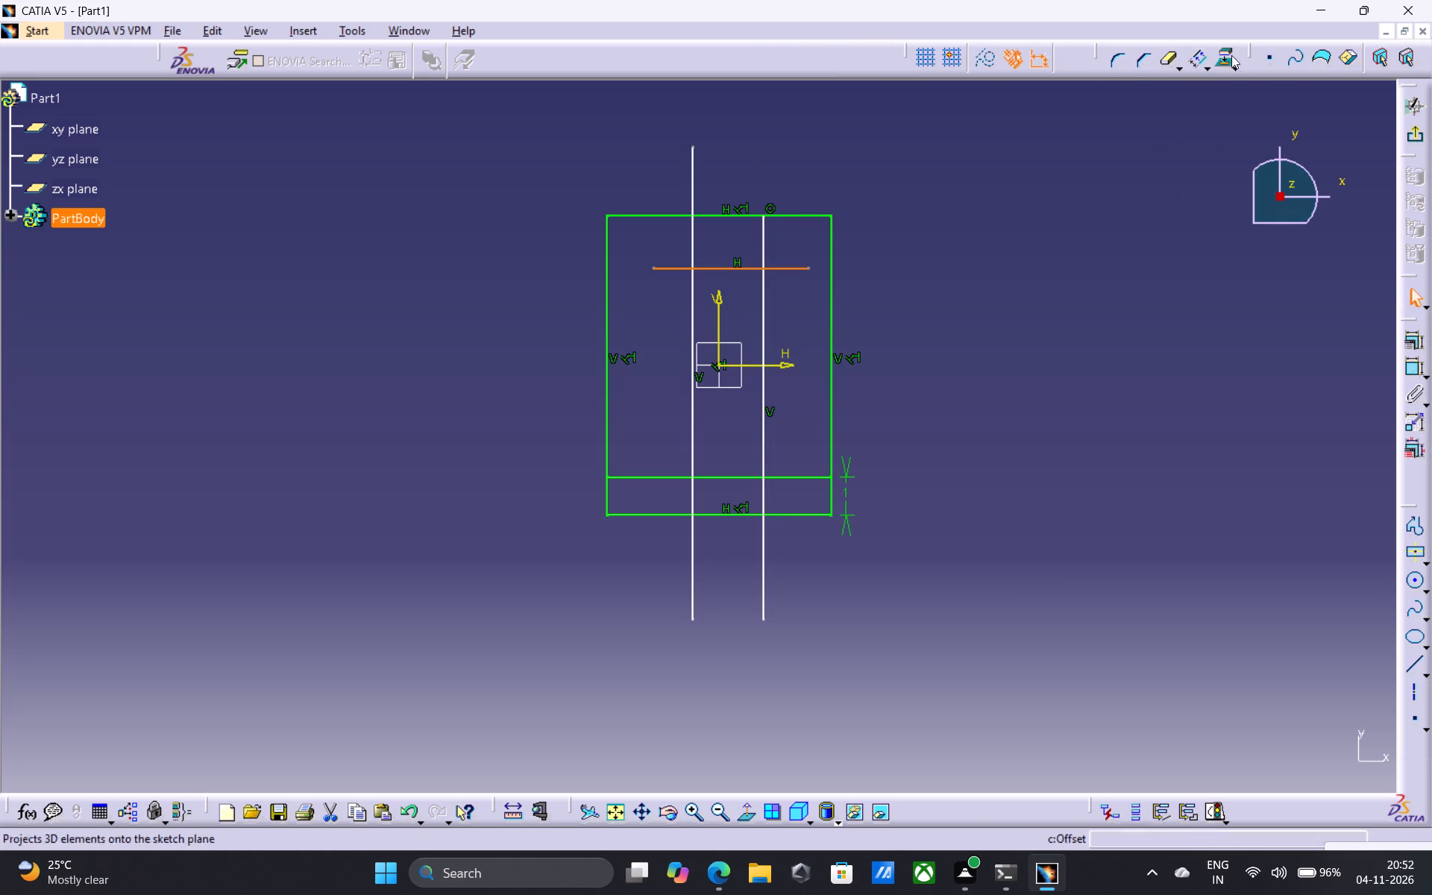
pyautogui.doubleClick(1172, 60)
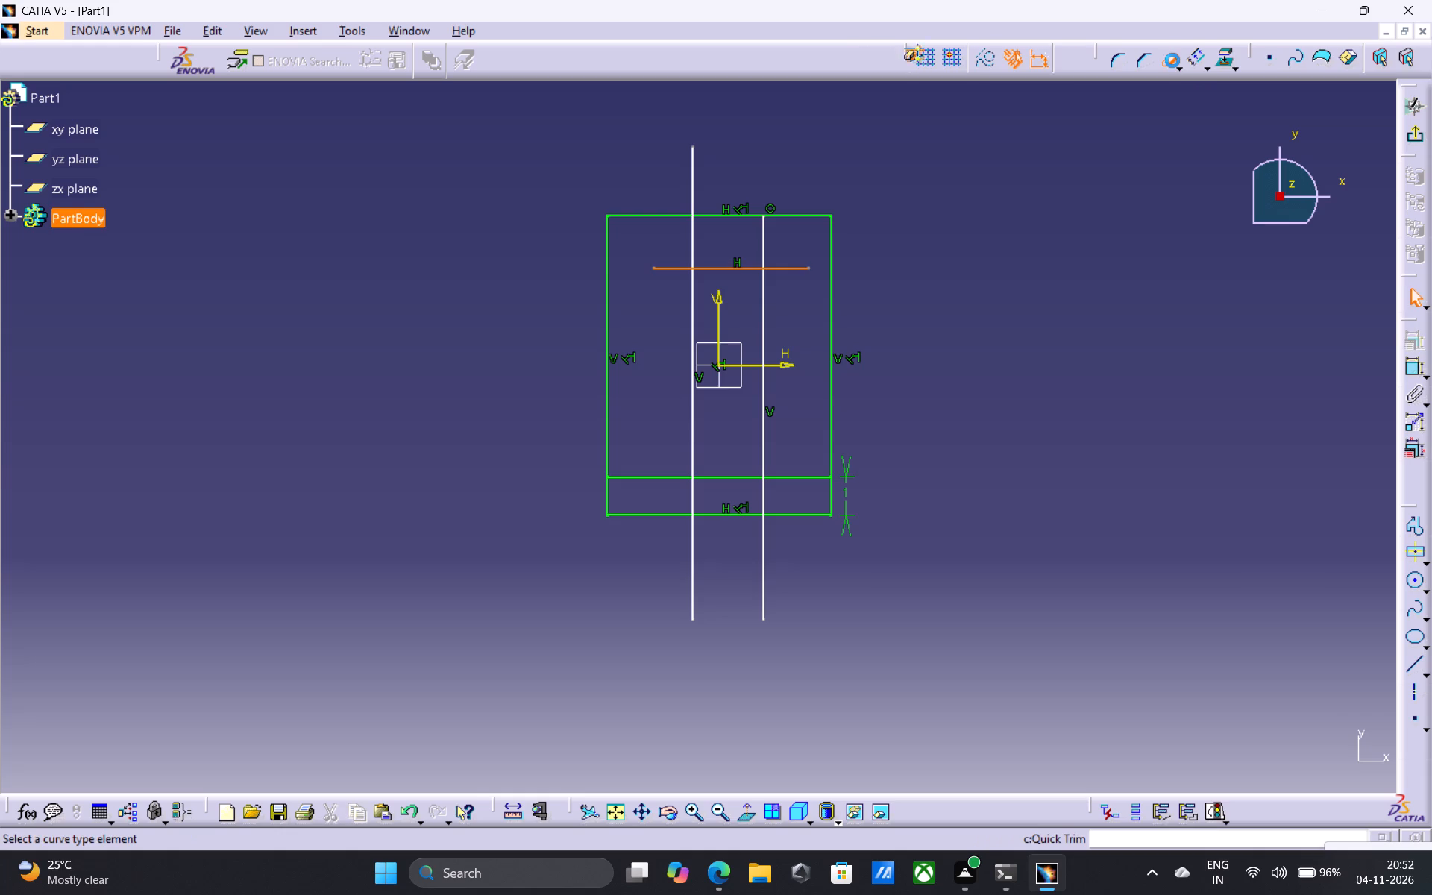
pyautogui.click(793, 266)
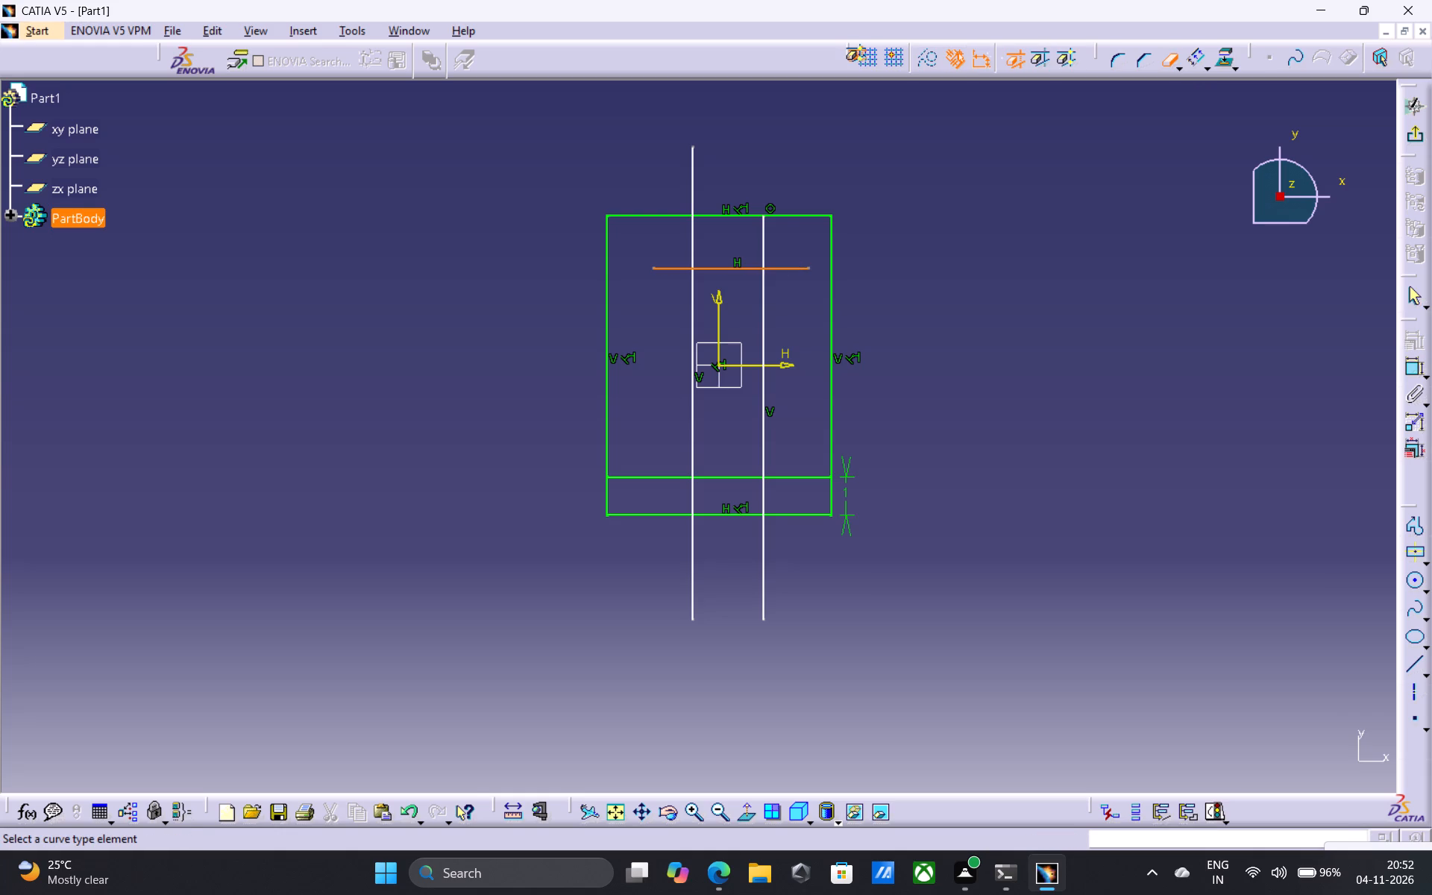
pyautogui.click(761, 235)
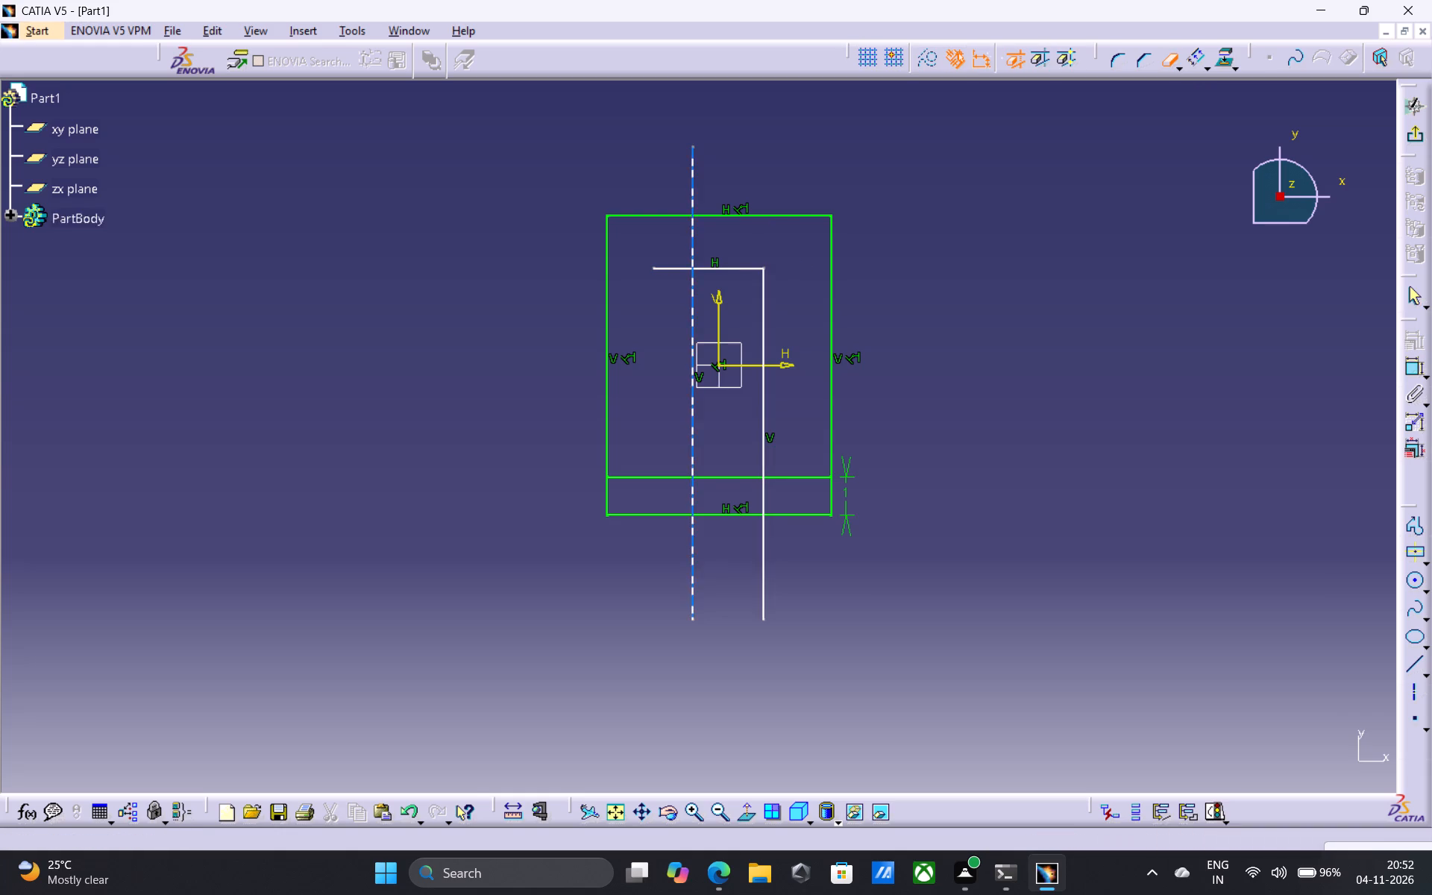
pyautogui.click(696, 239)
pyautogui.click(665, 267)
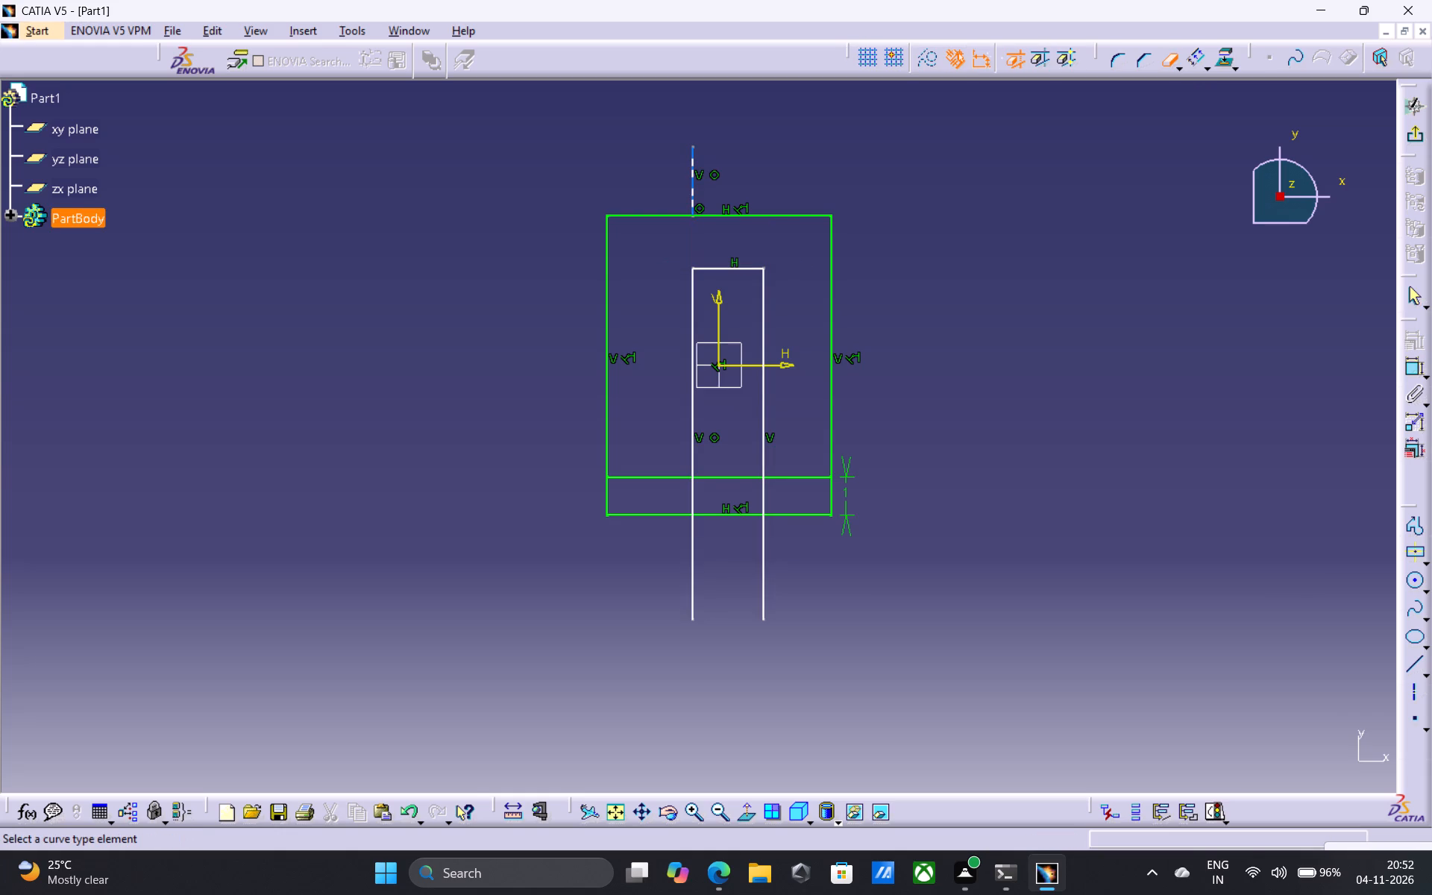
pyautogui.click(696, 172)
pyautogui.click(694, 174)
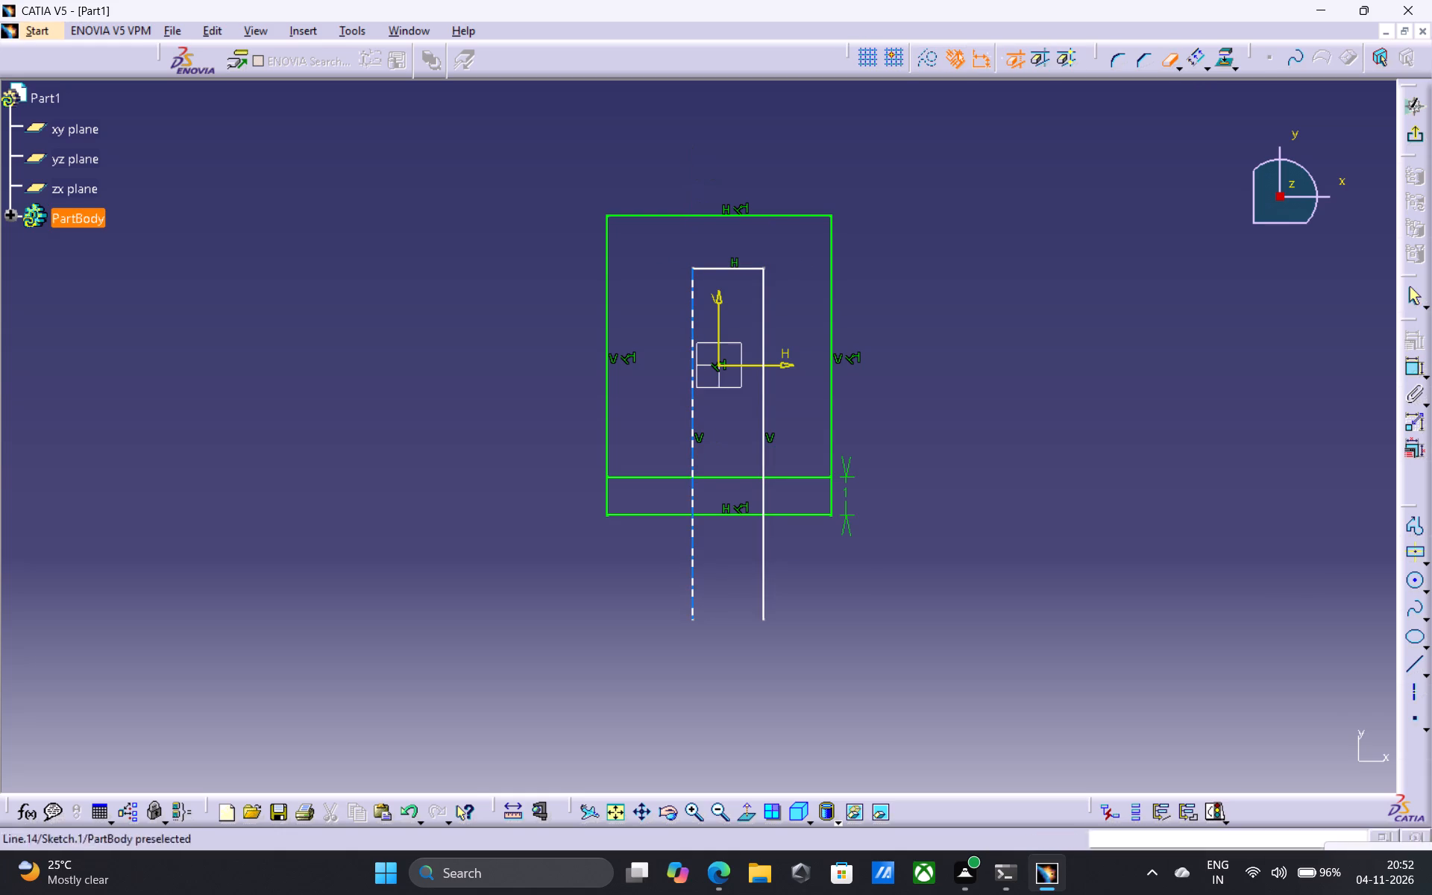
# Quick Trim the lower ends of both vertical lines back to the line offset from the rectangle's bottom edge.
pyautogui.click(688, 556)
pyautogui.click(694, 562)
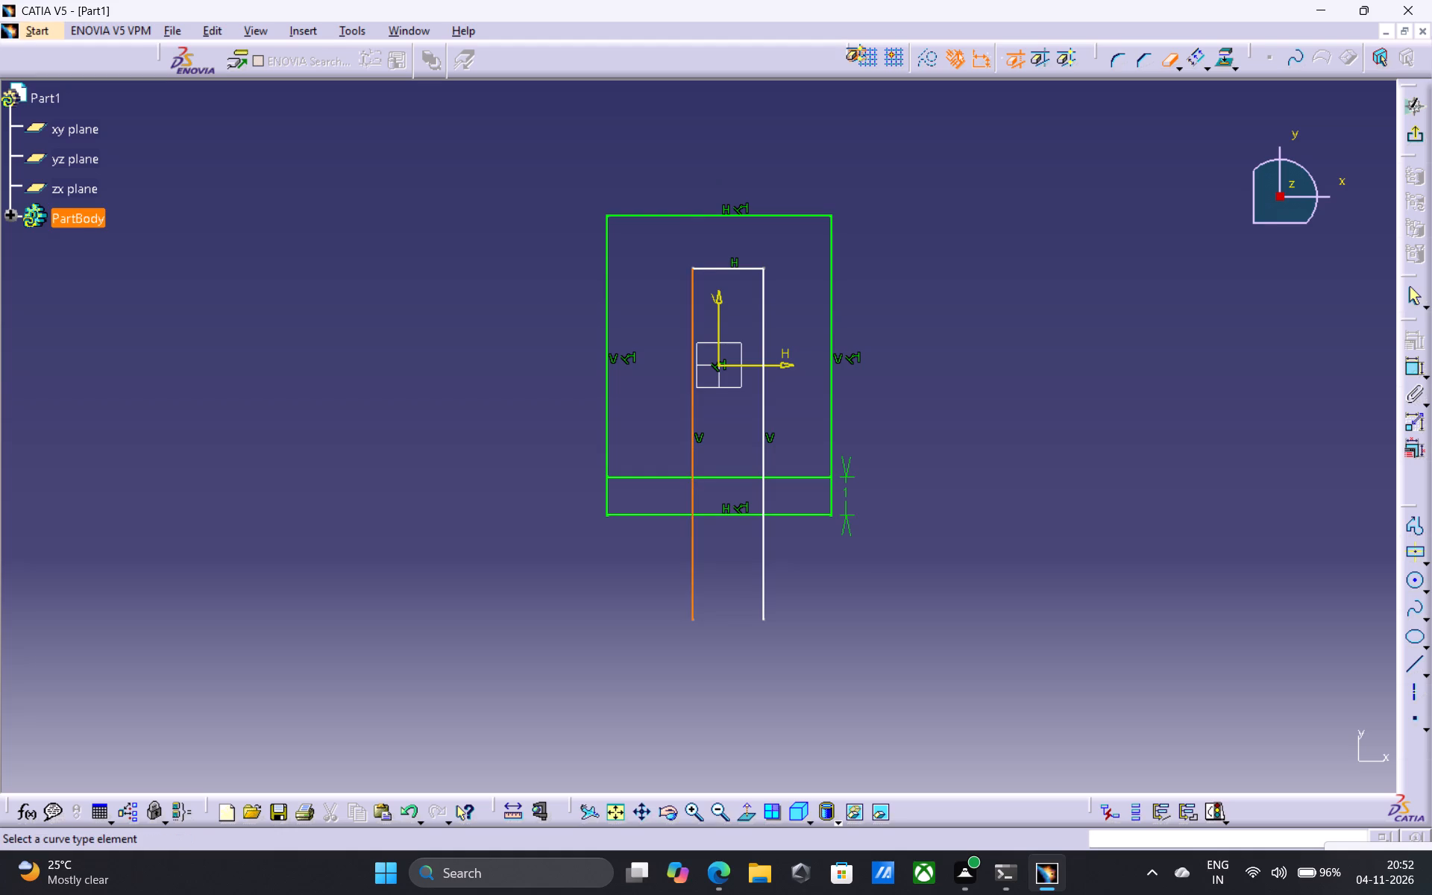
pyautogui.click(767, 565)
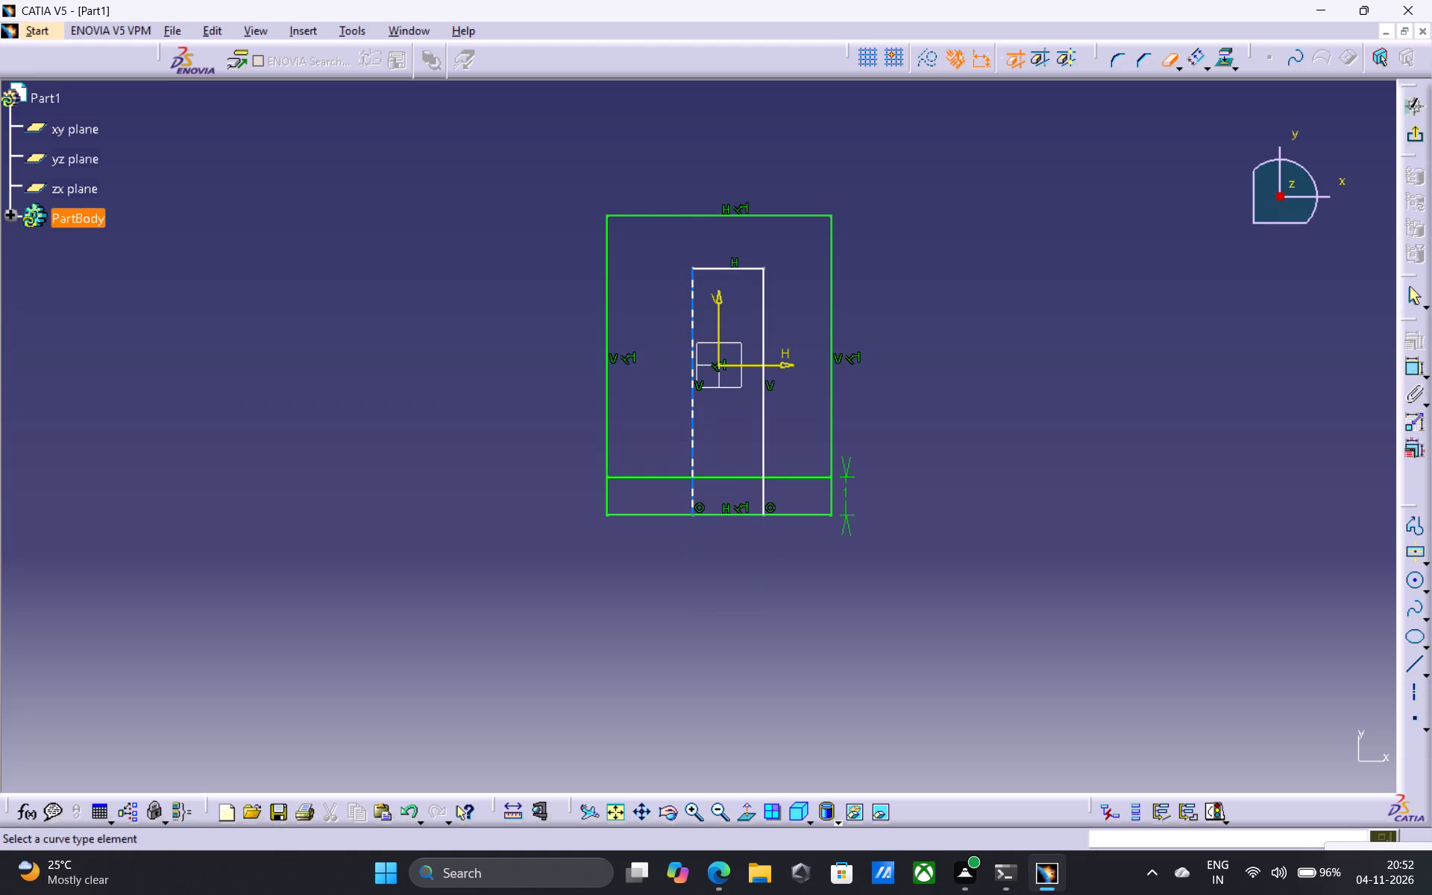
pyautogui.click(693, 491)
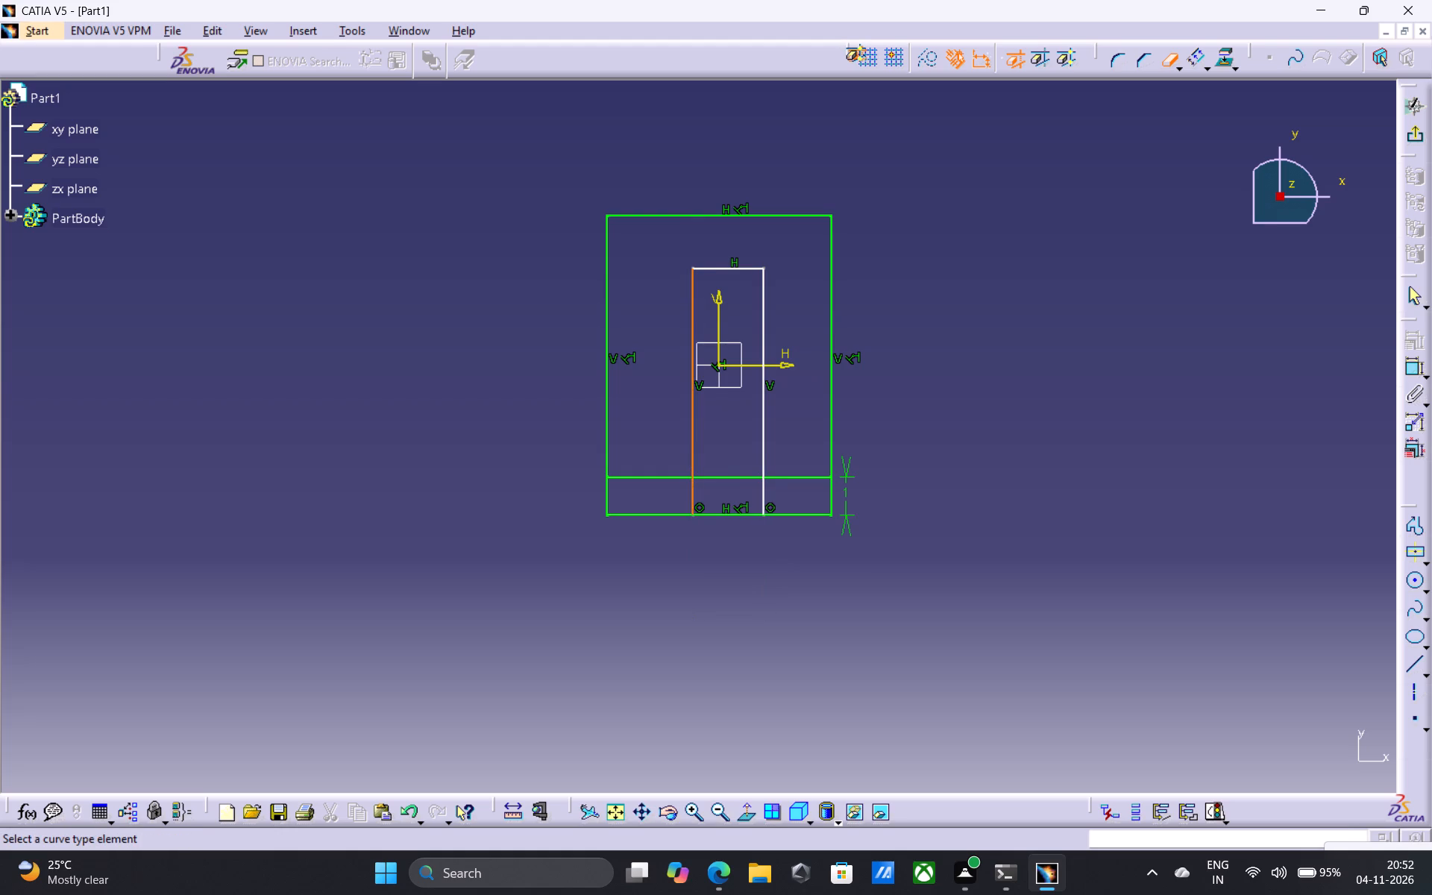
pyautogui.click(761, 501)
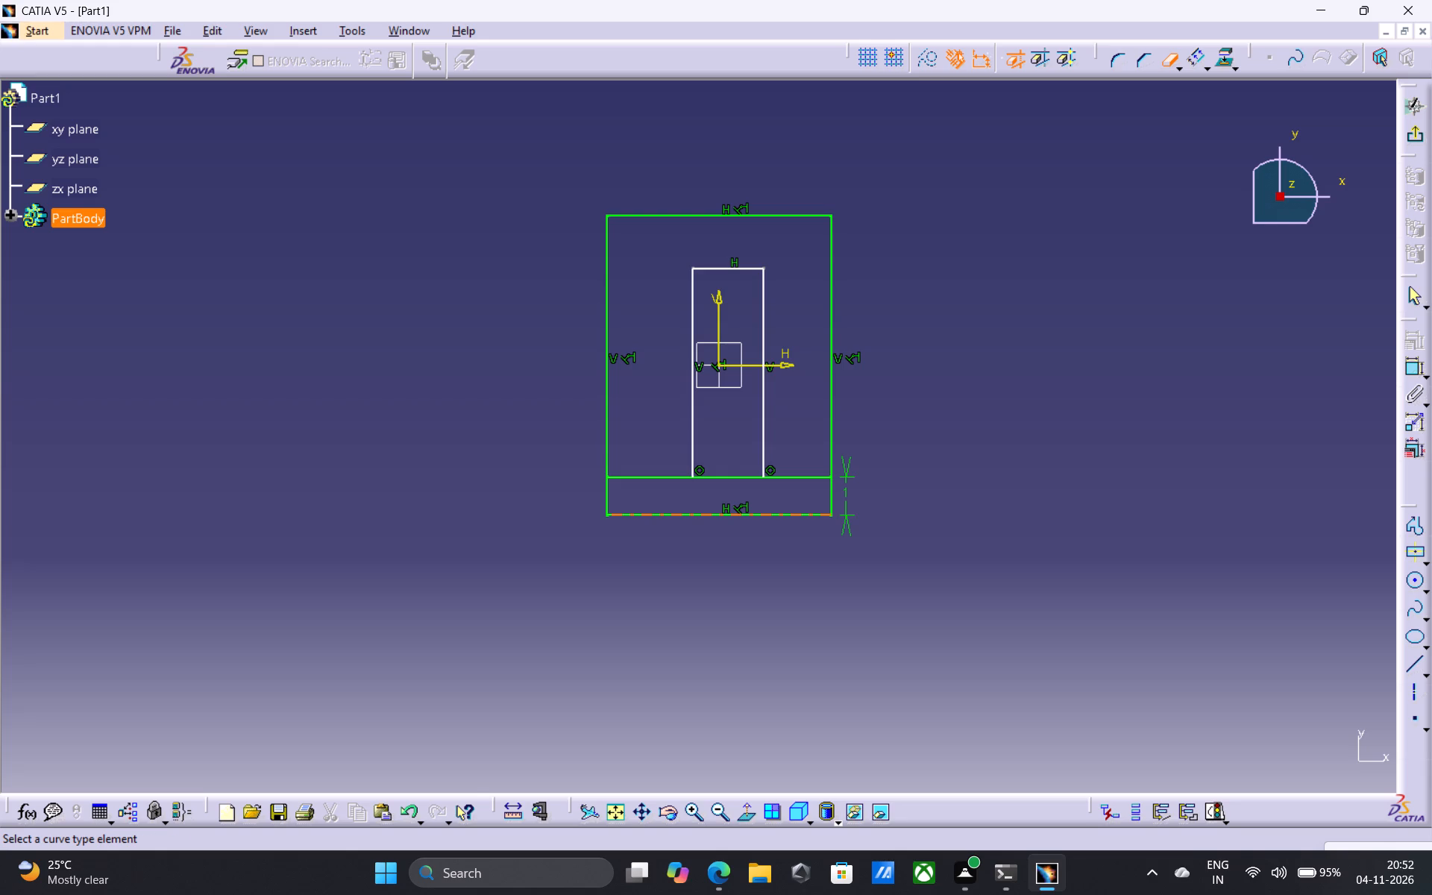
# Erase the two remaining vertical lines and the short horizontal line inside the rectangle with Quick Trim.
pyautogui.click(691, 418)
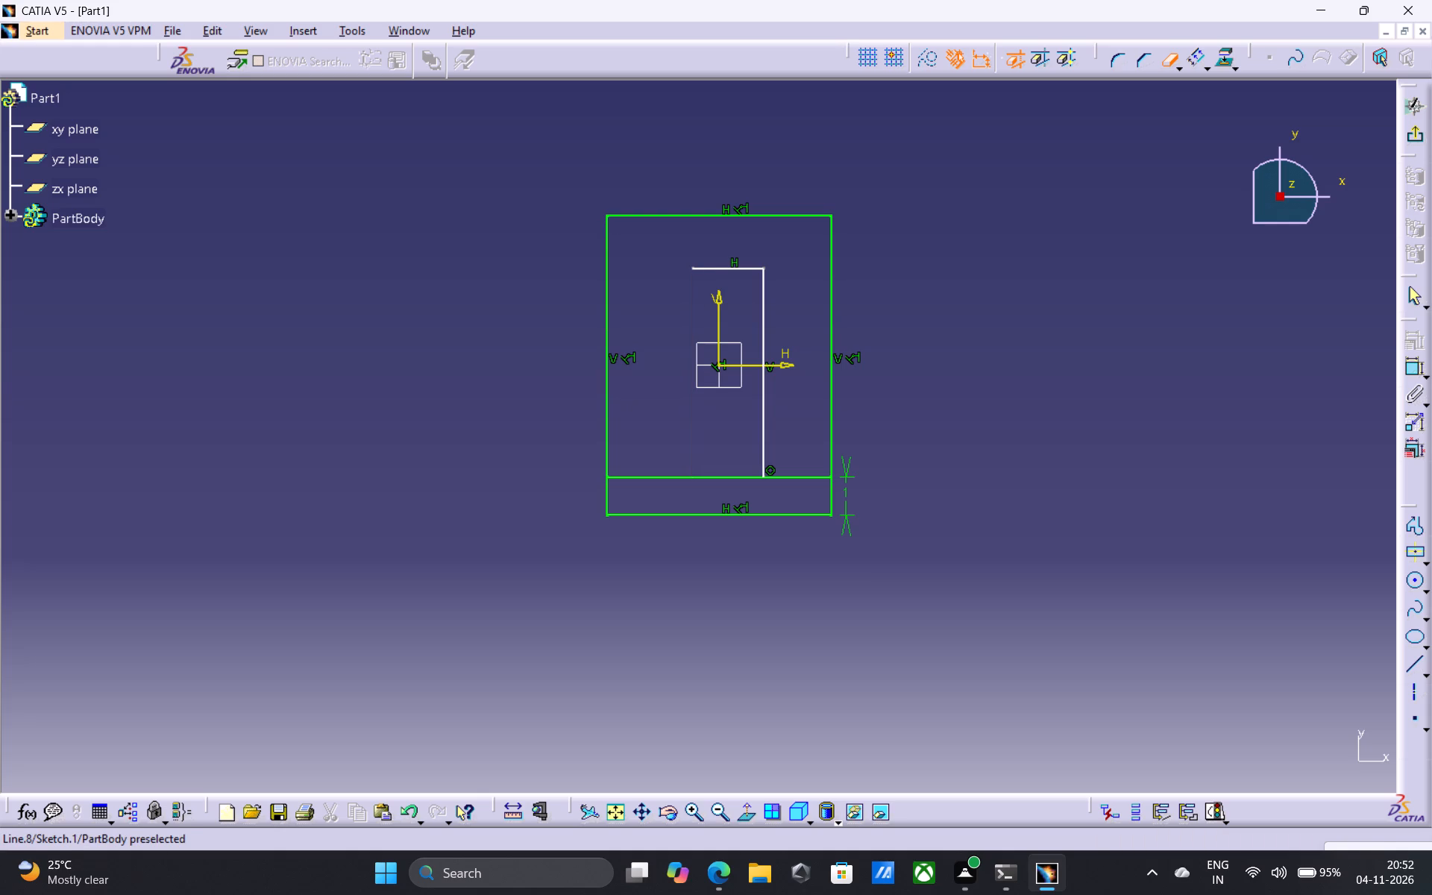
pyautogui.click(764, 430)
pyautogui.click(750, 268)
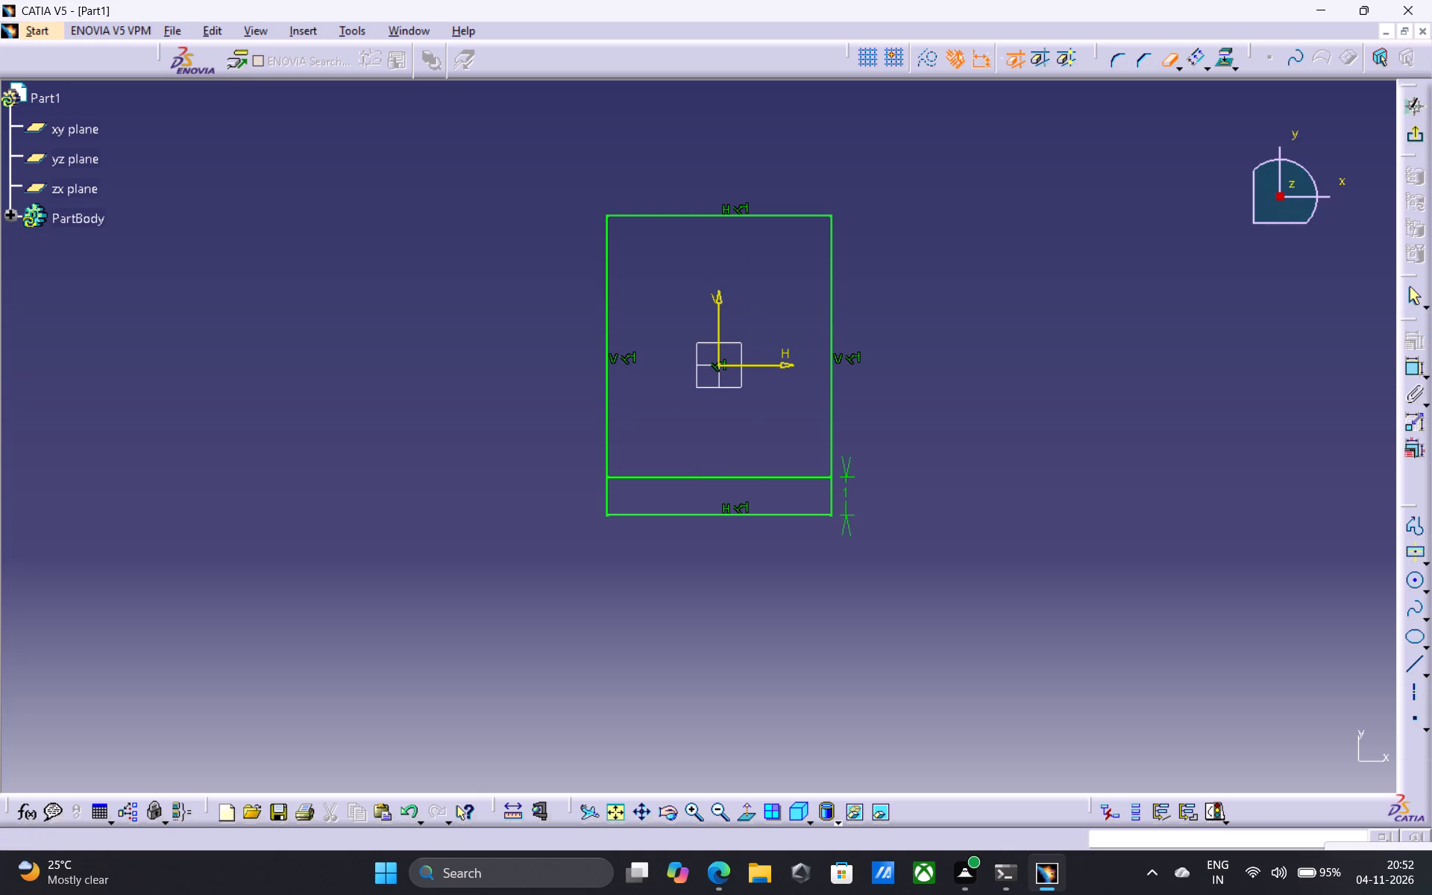
# Erase the line offset from the rectangle's bottom edge.
pyautogui.click(657, 477)
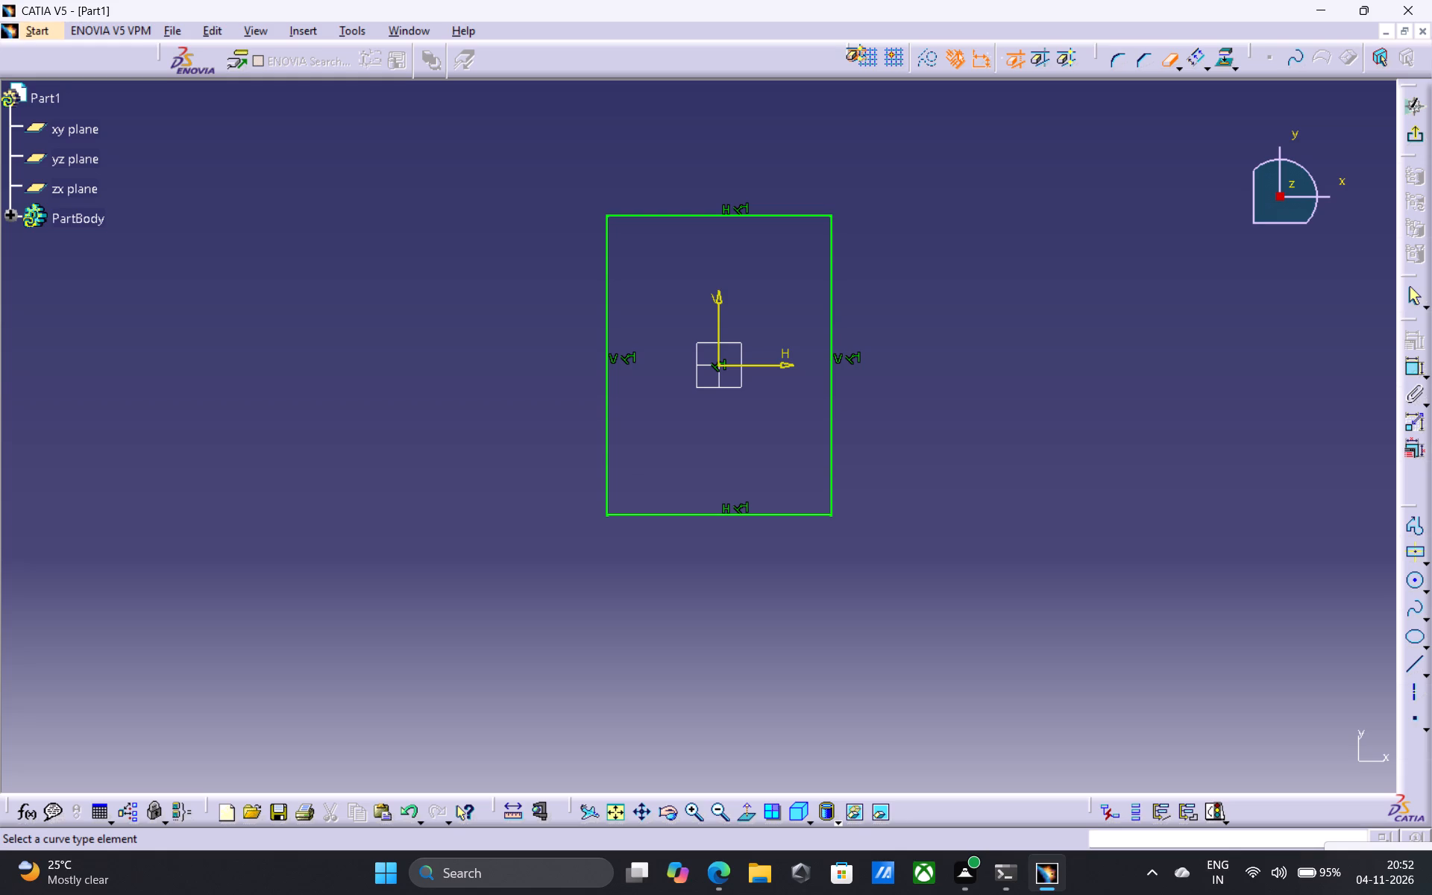
# Add a 1.5 mm radius corner at the rectangle's upper-left vertex, leaving both edges untrimmed.
pyautogui.click(1112, 54)
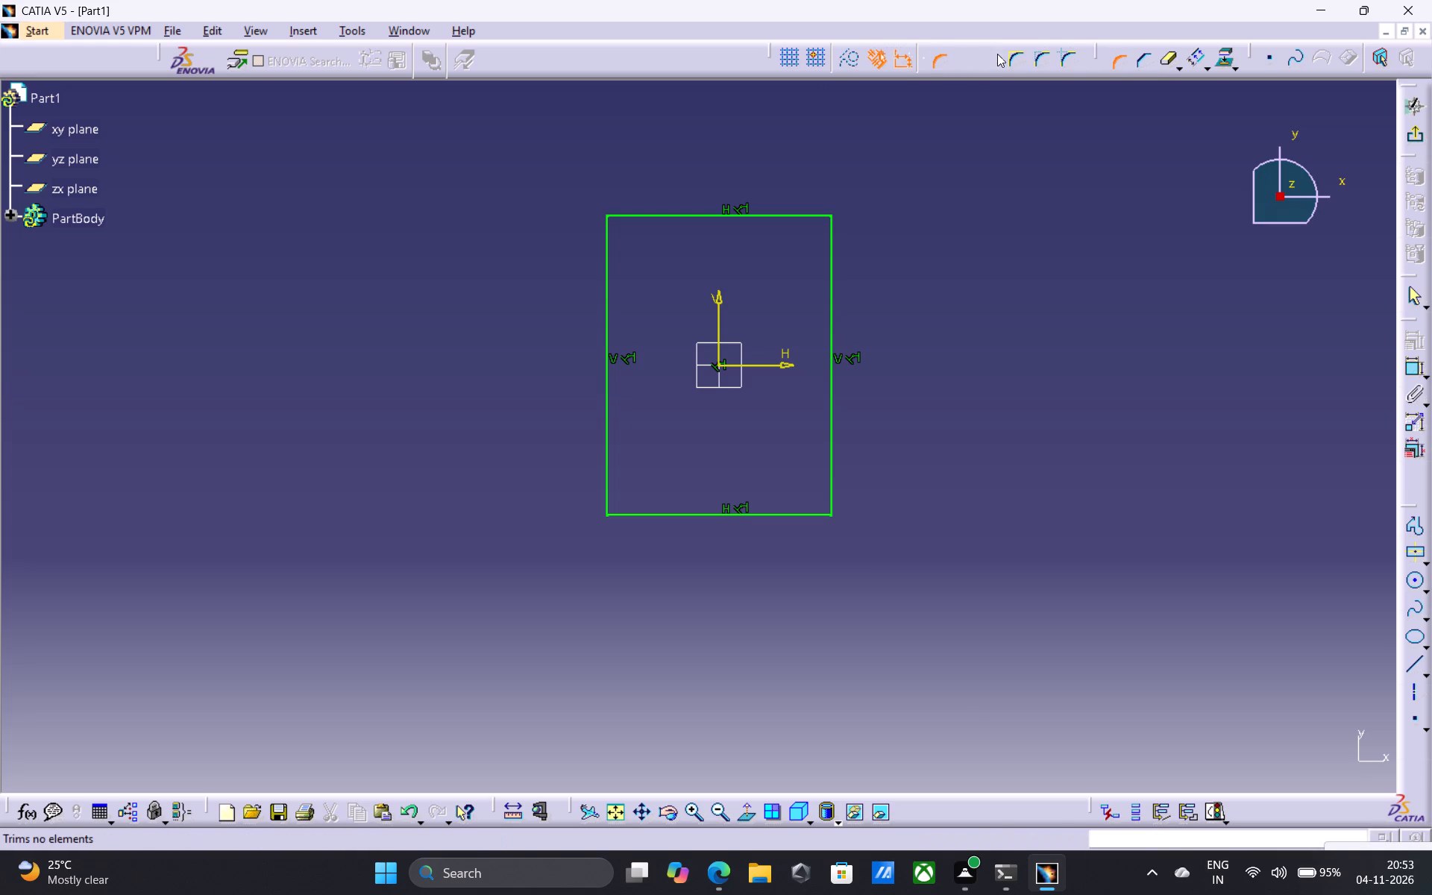
pyautogui.click(990, 54)
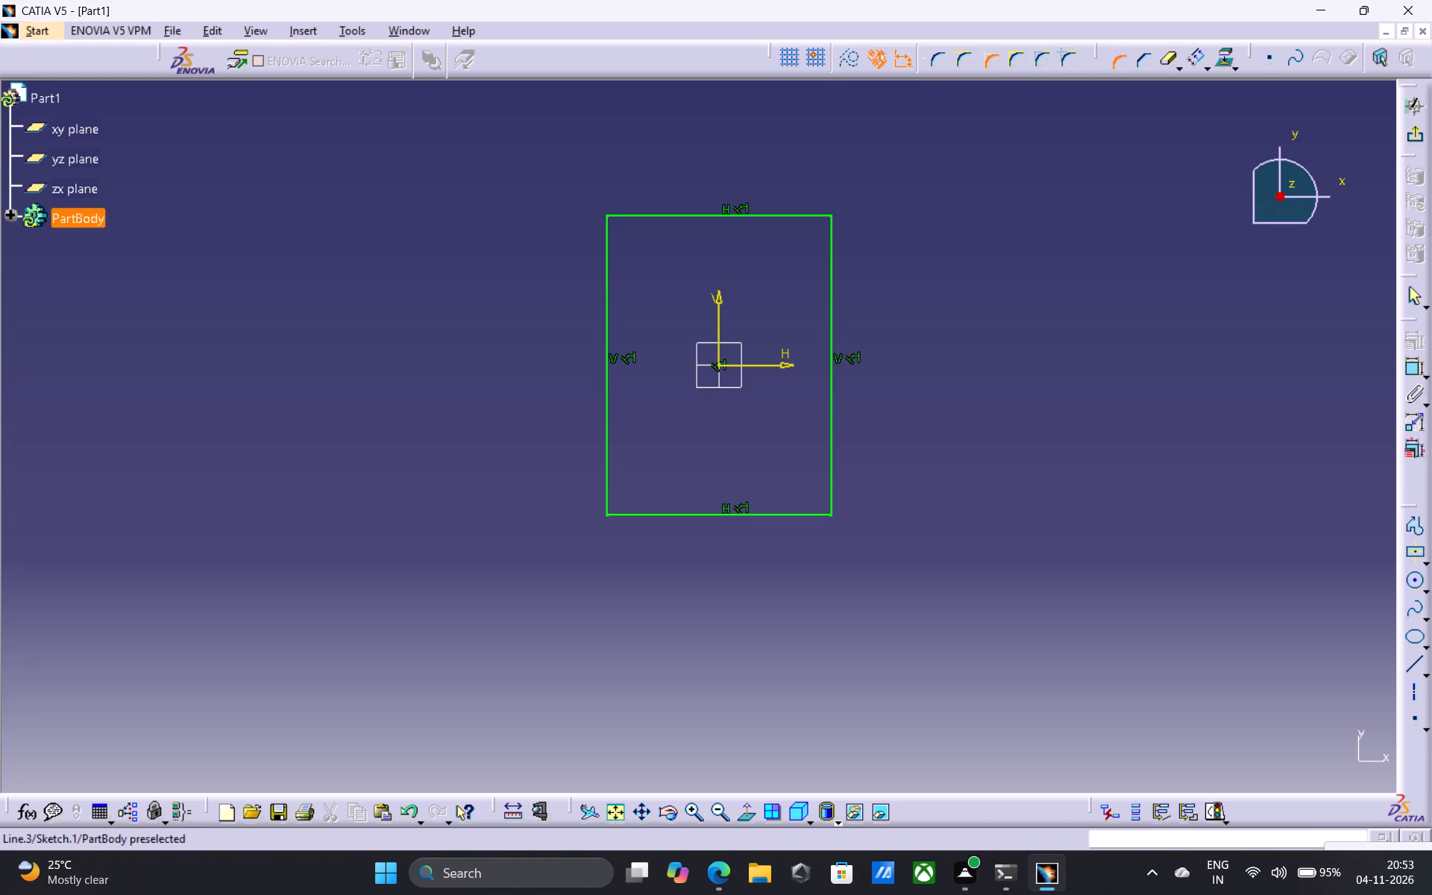
pyautogui.click(604, 271)
pyautogui.click(653, 213)
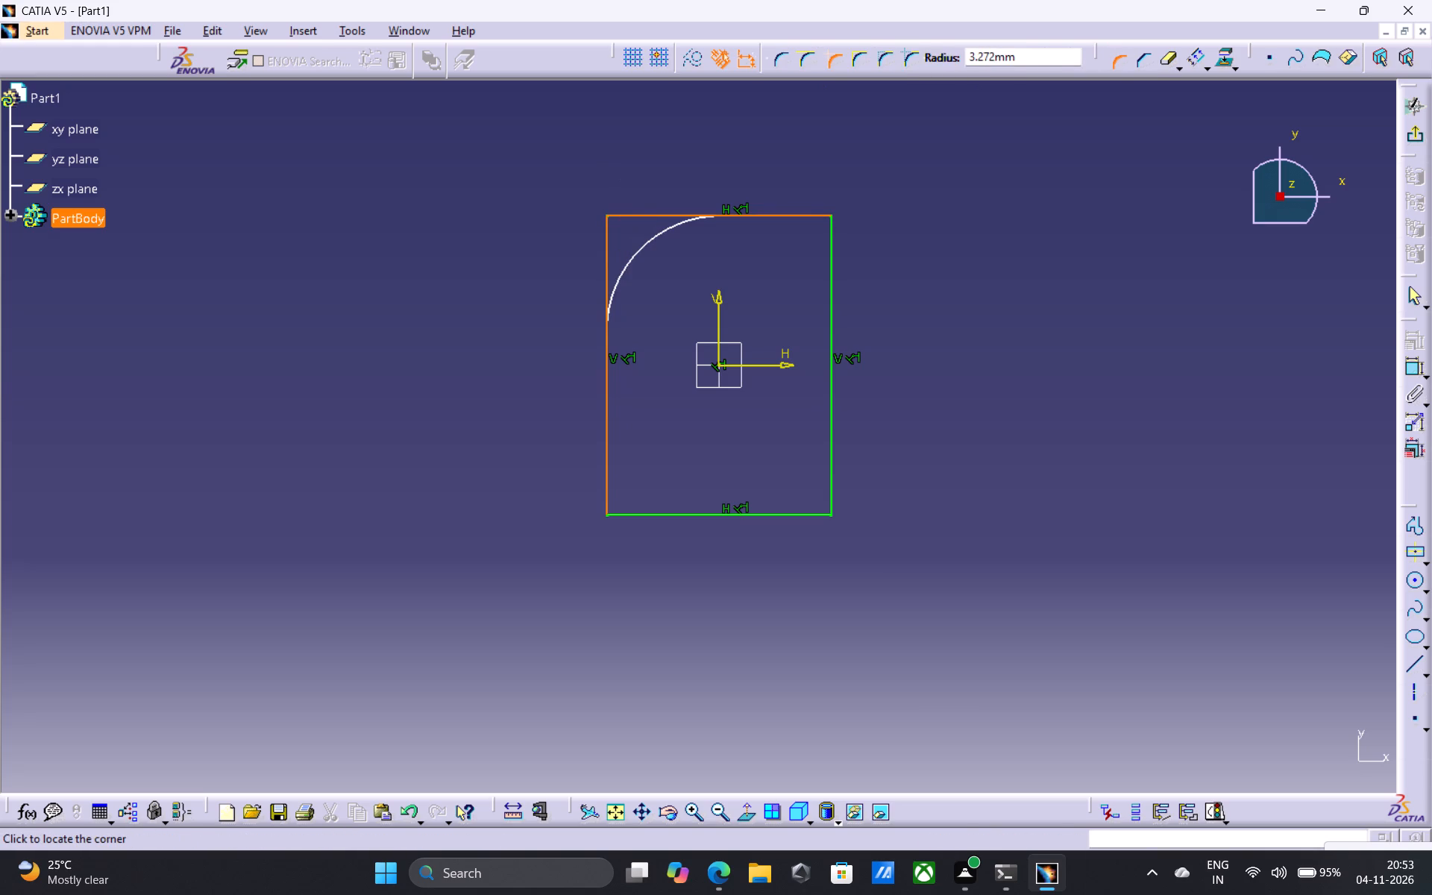
pyautogui.press('Tab')
pyautogui.press('Tab')
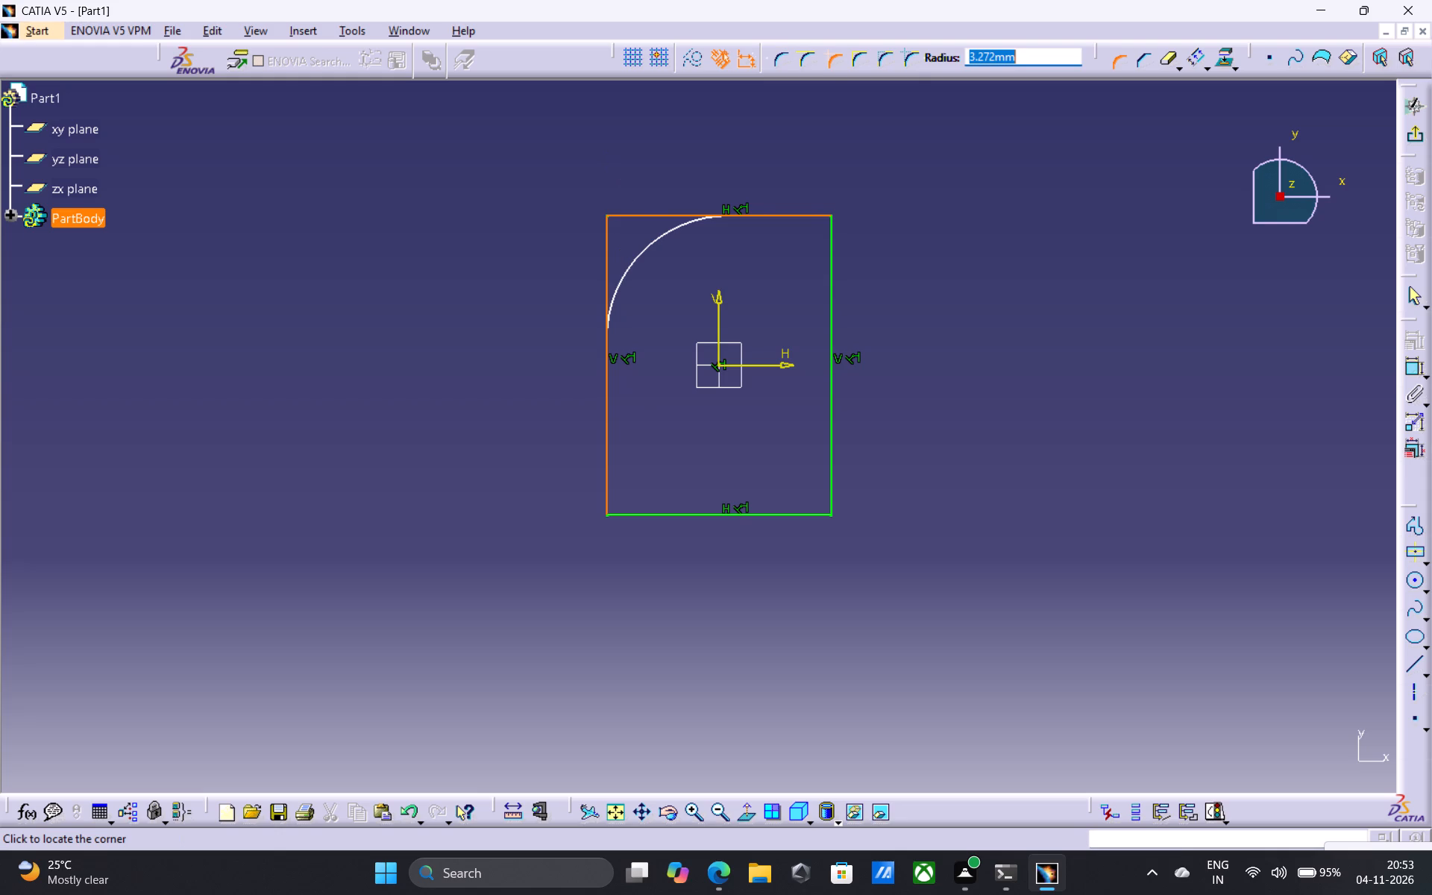
pyautogui.write('1.5')
pyautogui.press('Return')
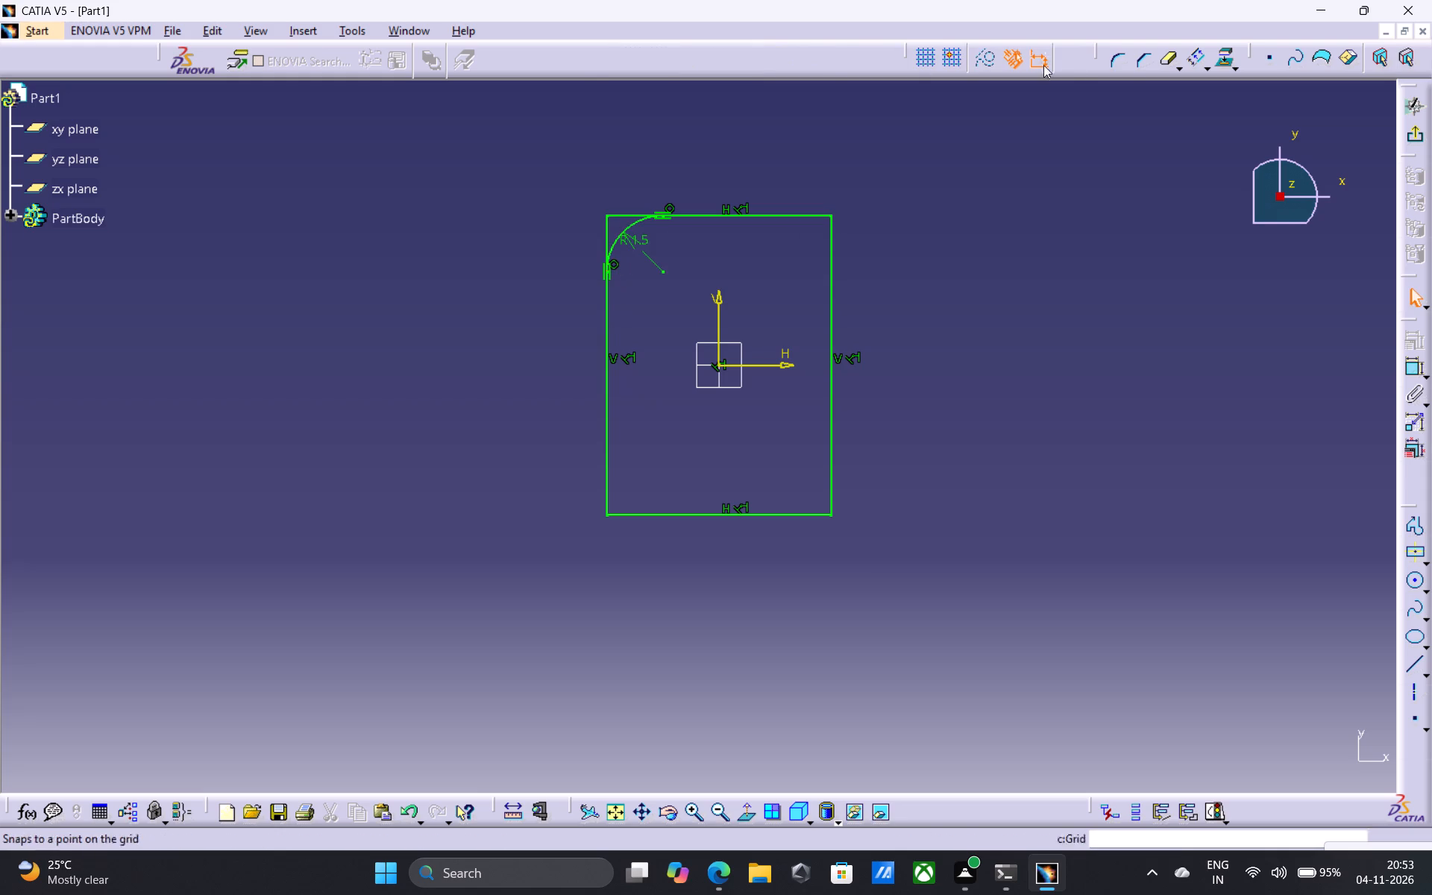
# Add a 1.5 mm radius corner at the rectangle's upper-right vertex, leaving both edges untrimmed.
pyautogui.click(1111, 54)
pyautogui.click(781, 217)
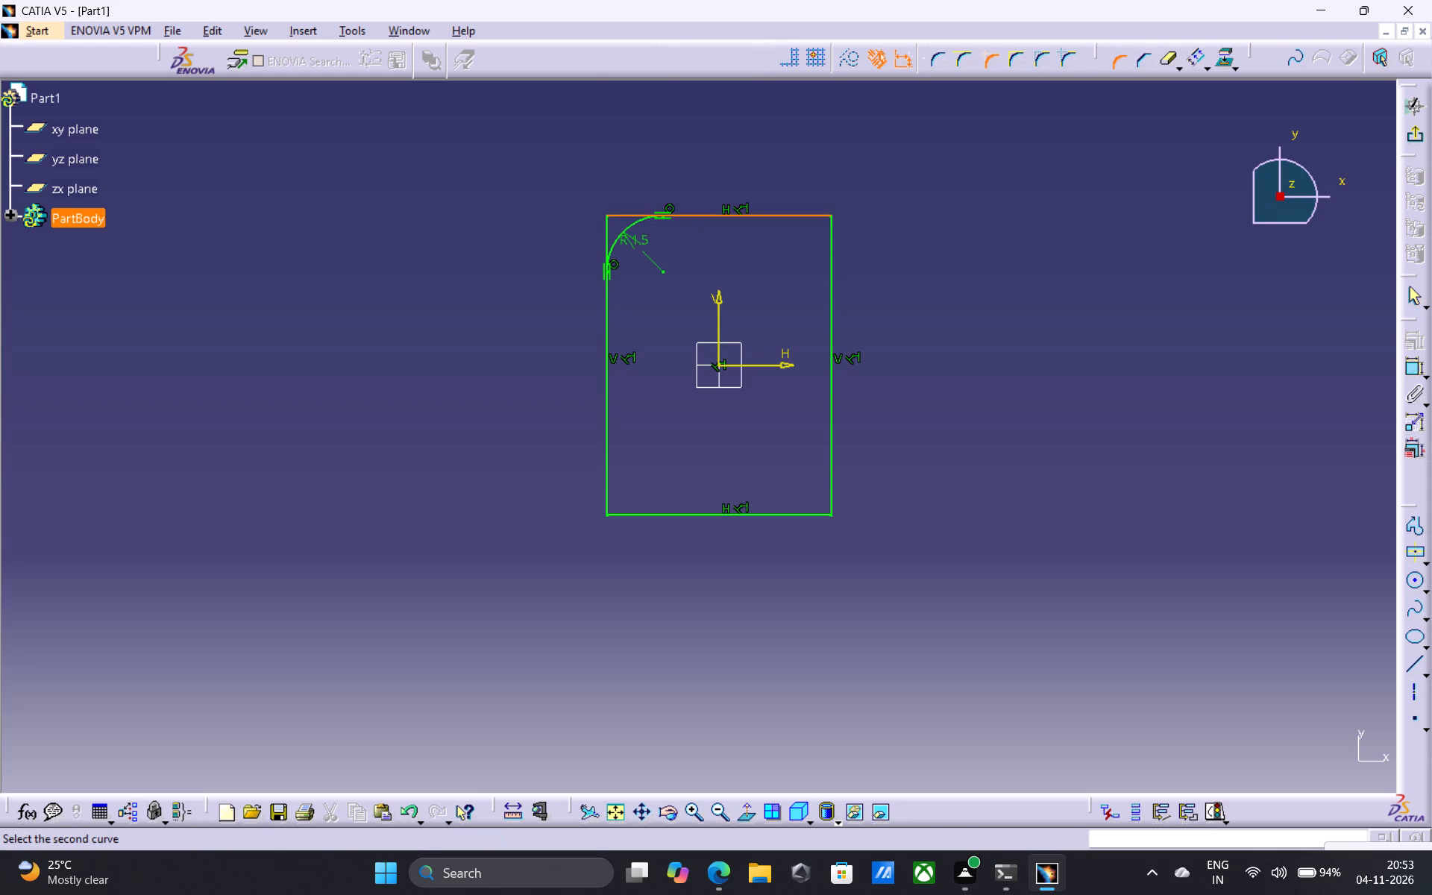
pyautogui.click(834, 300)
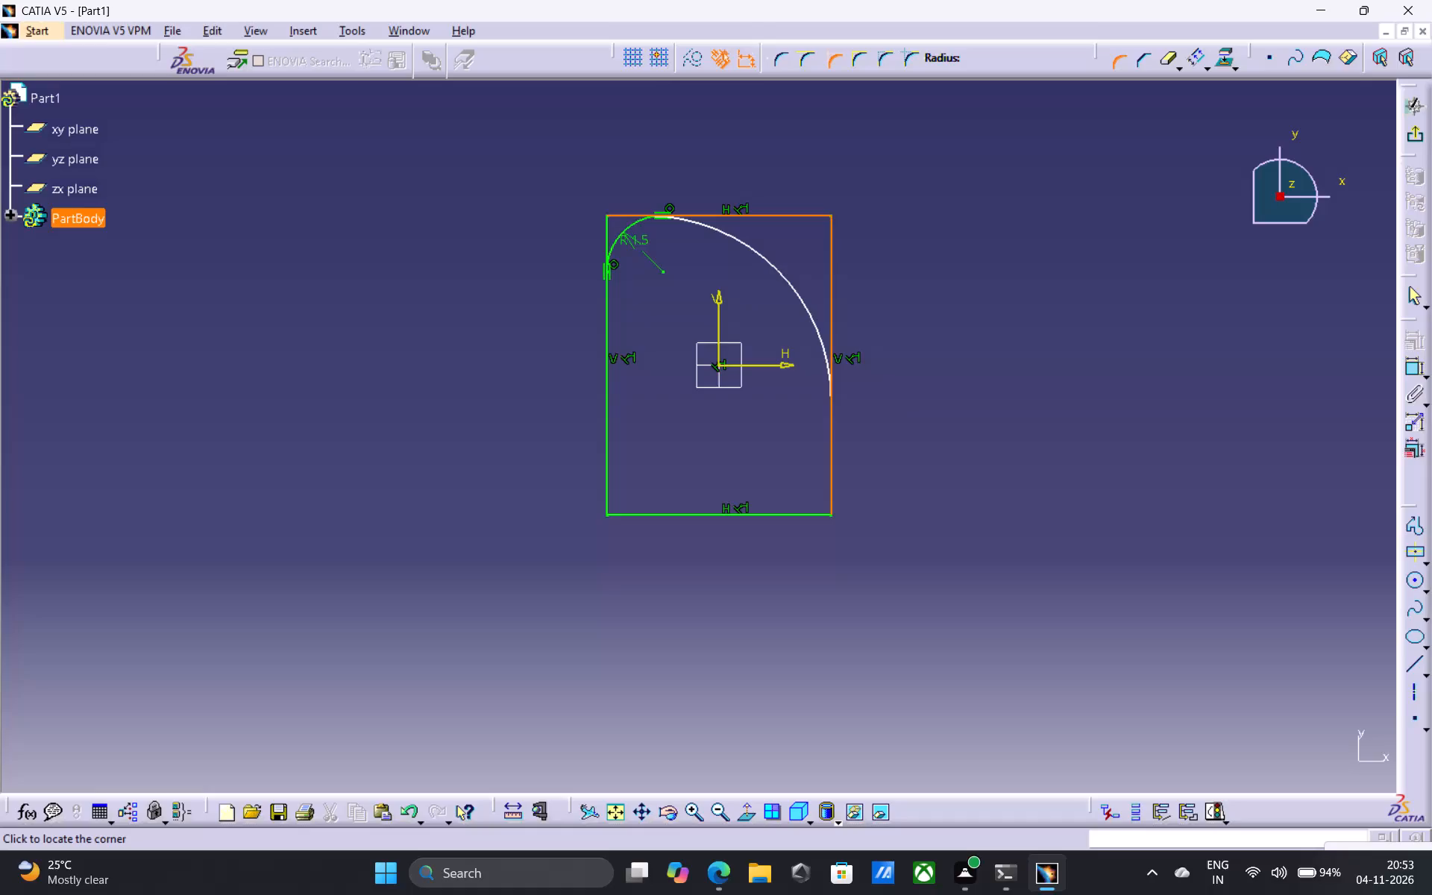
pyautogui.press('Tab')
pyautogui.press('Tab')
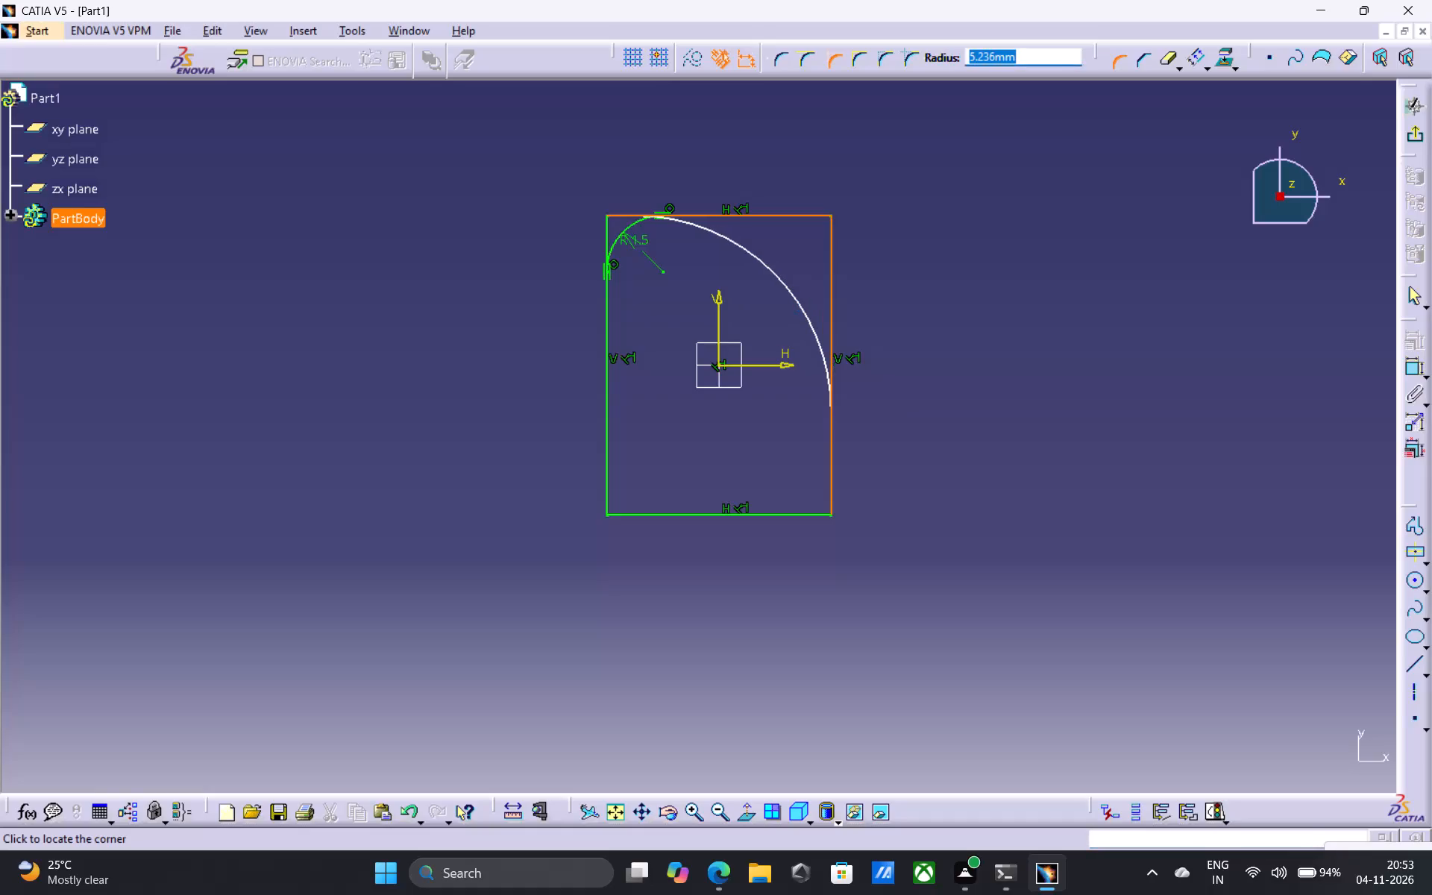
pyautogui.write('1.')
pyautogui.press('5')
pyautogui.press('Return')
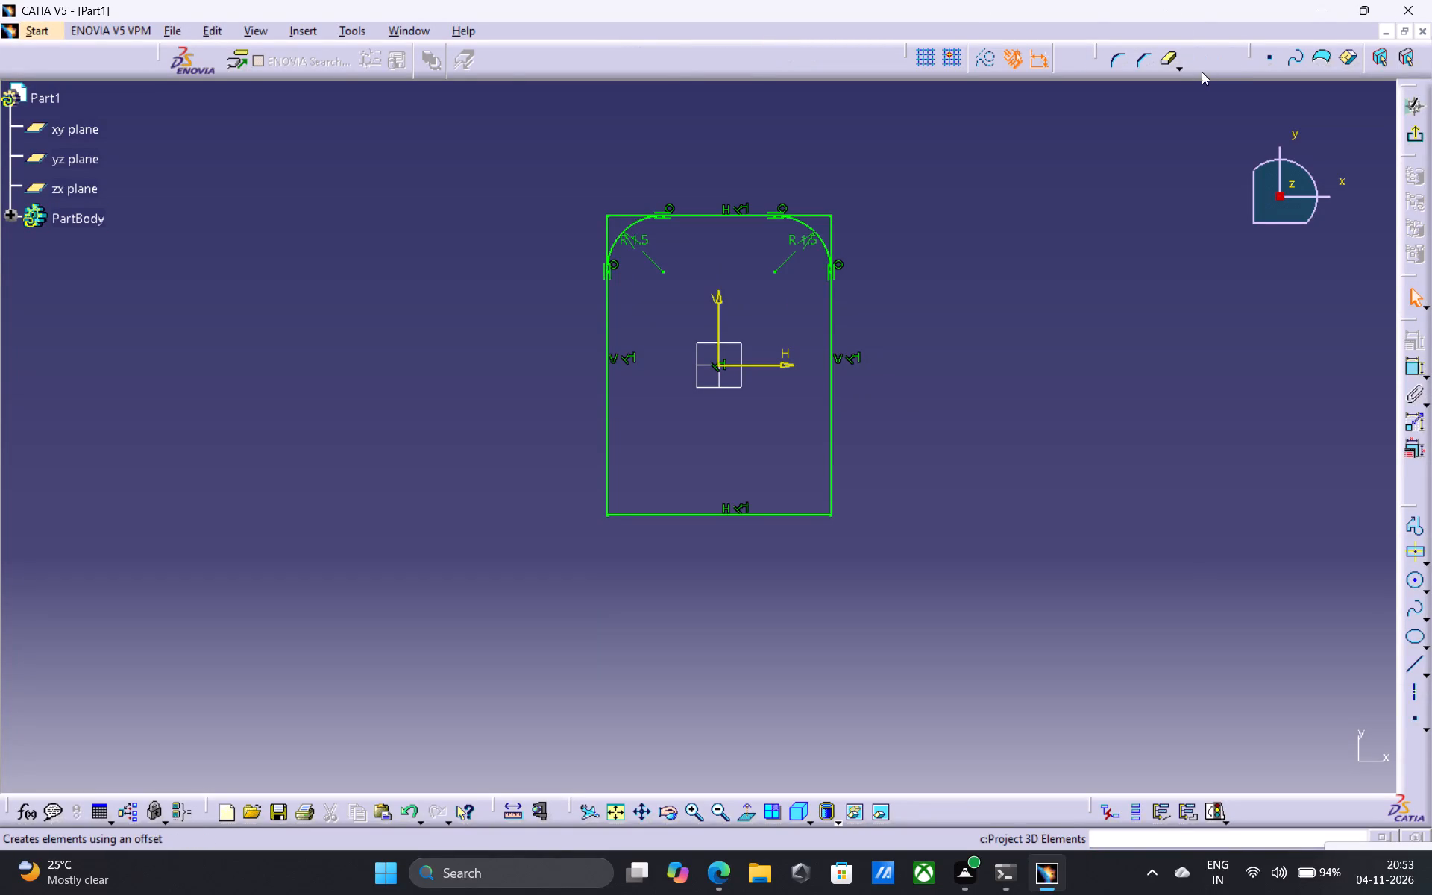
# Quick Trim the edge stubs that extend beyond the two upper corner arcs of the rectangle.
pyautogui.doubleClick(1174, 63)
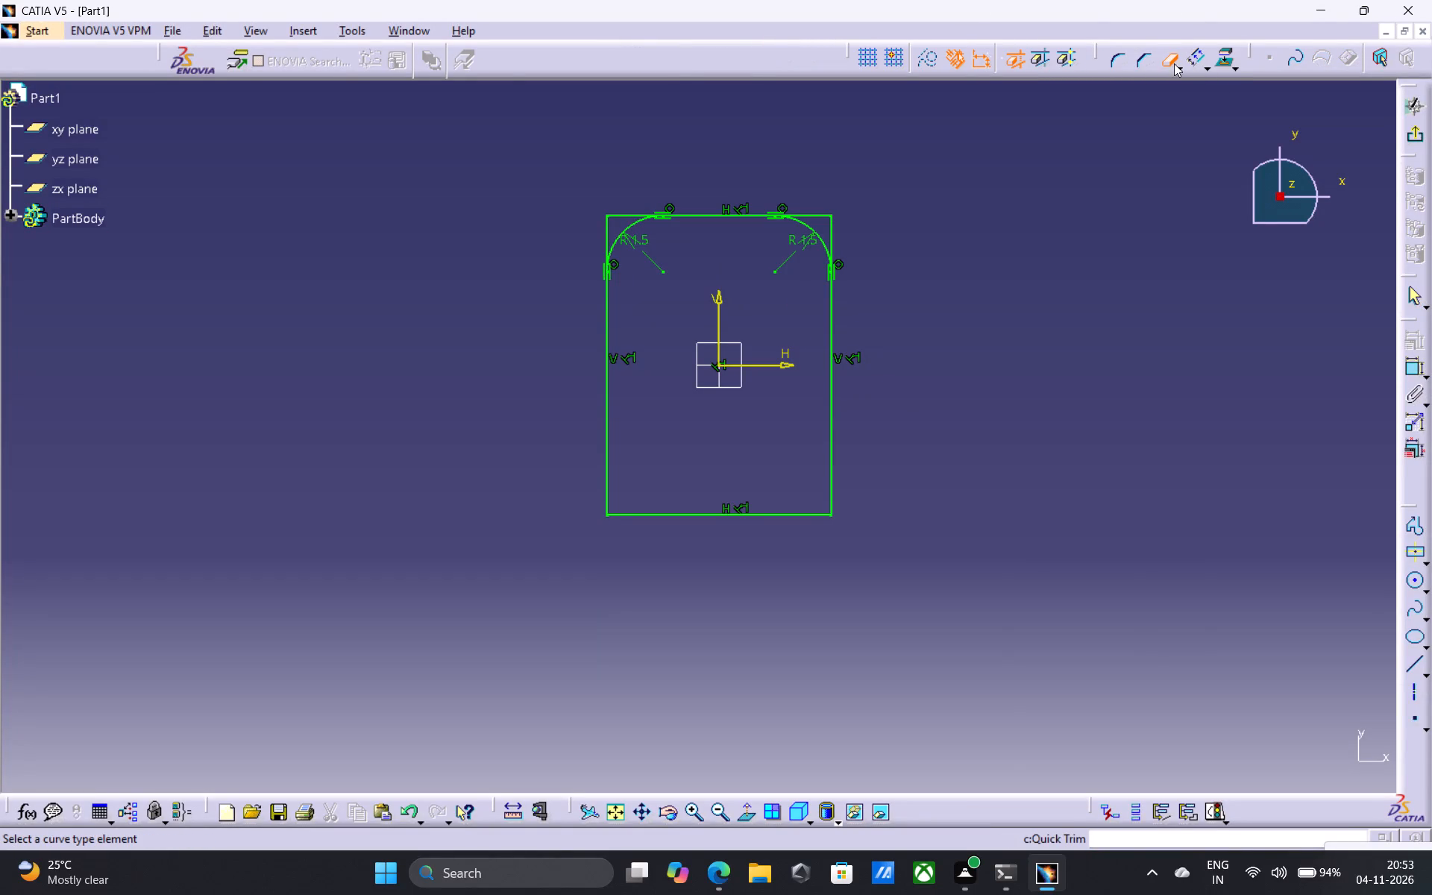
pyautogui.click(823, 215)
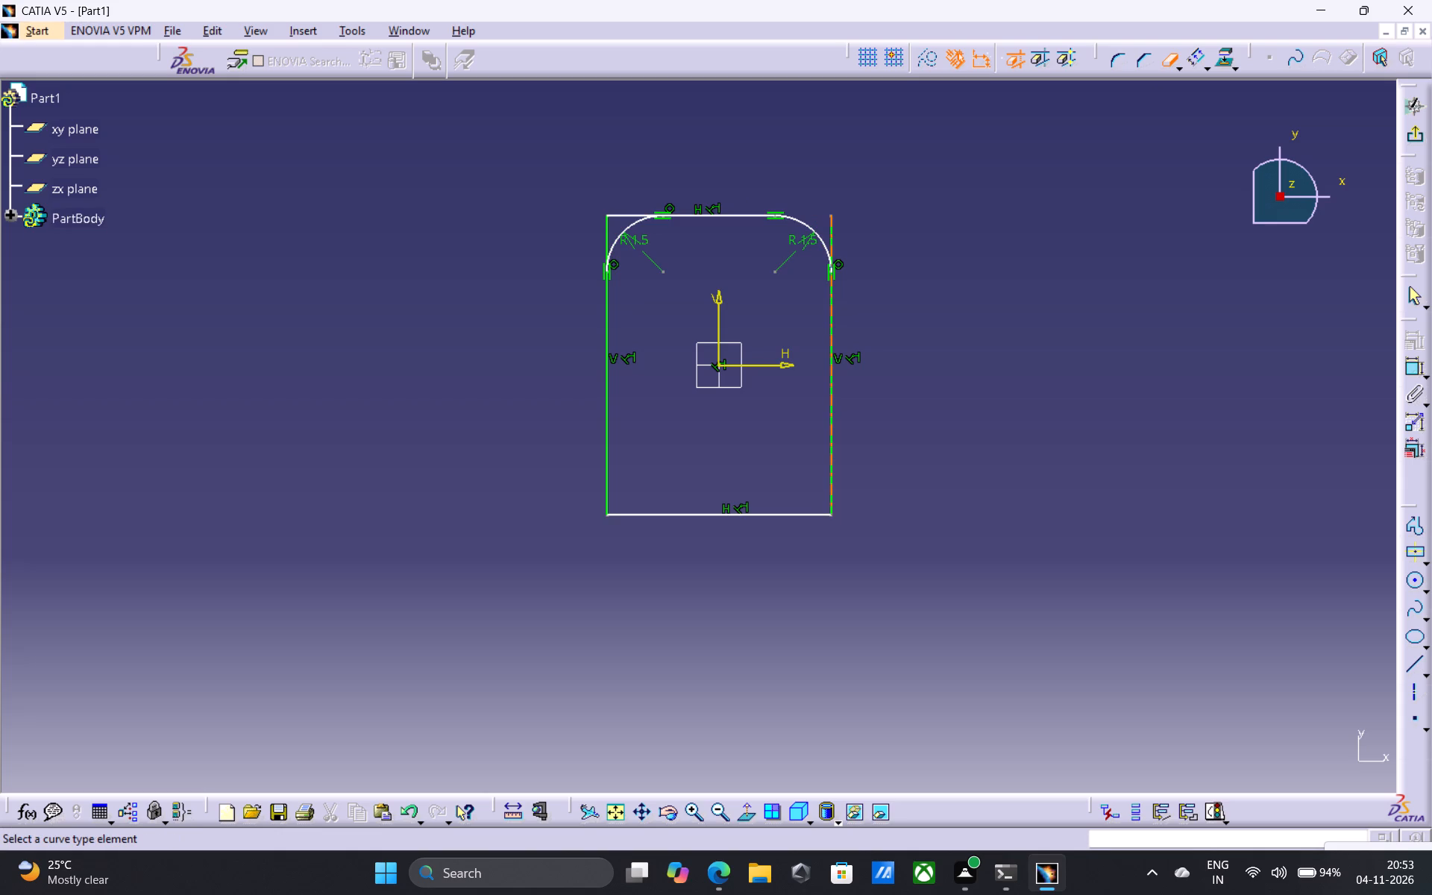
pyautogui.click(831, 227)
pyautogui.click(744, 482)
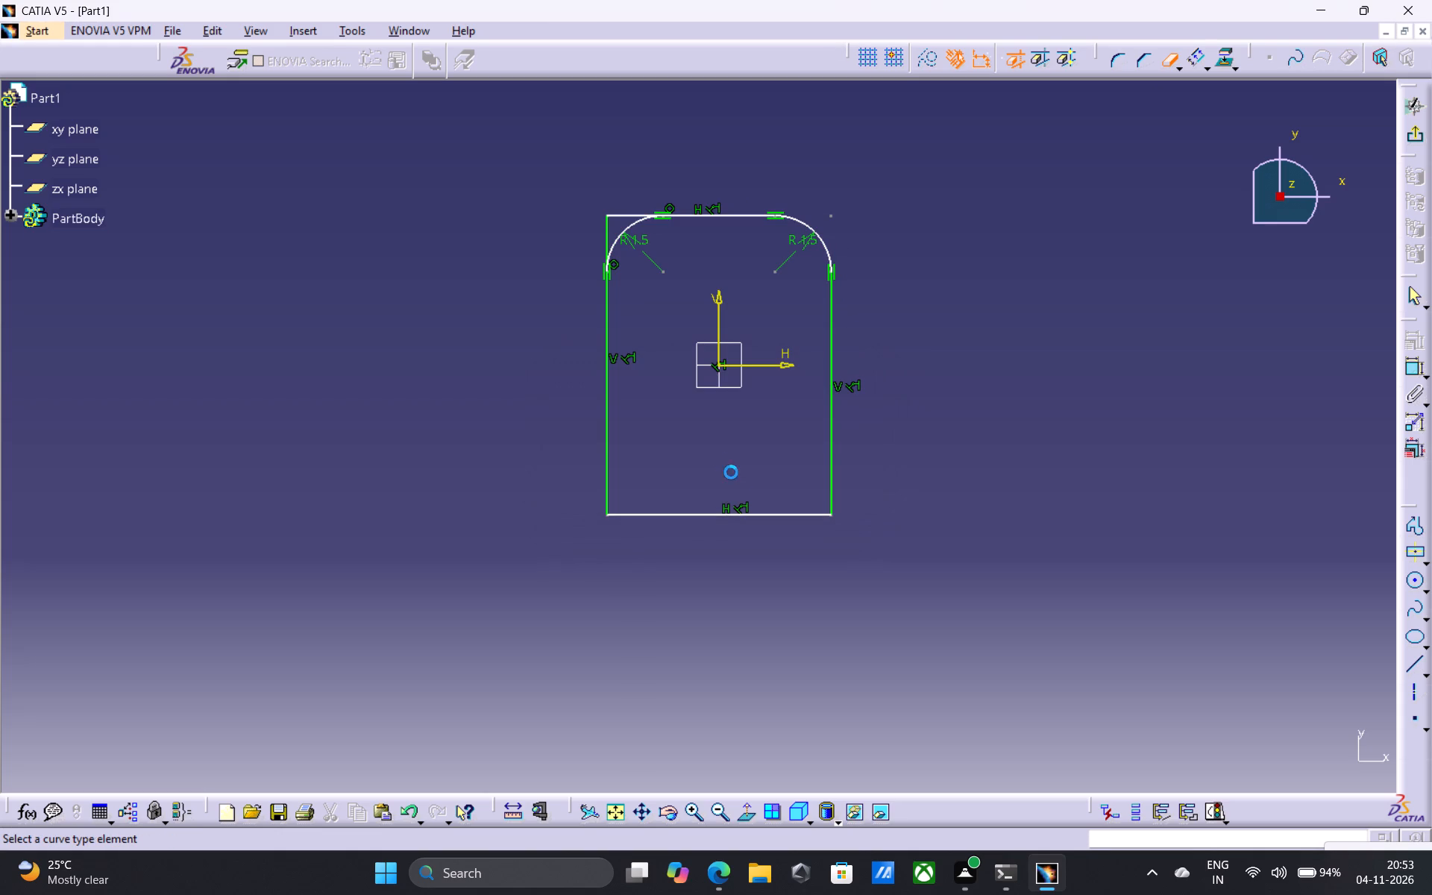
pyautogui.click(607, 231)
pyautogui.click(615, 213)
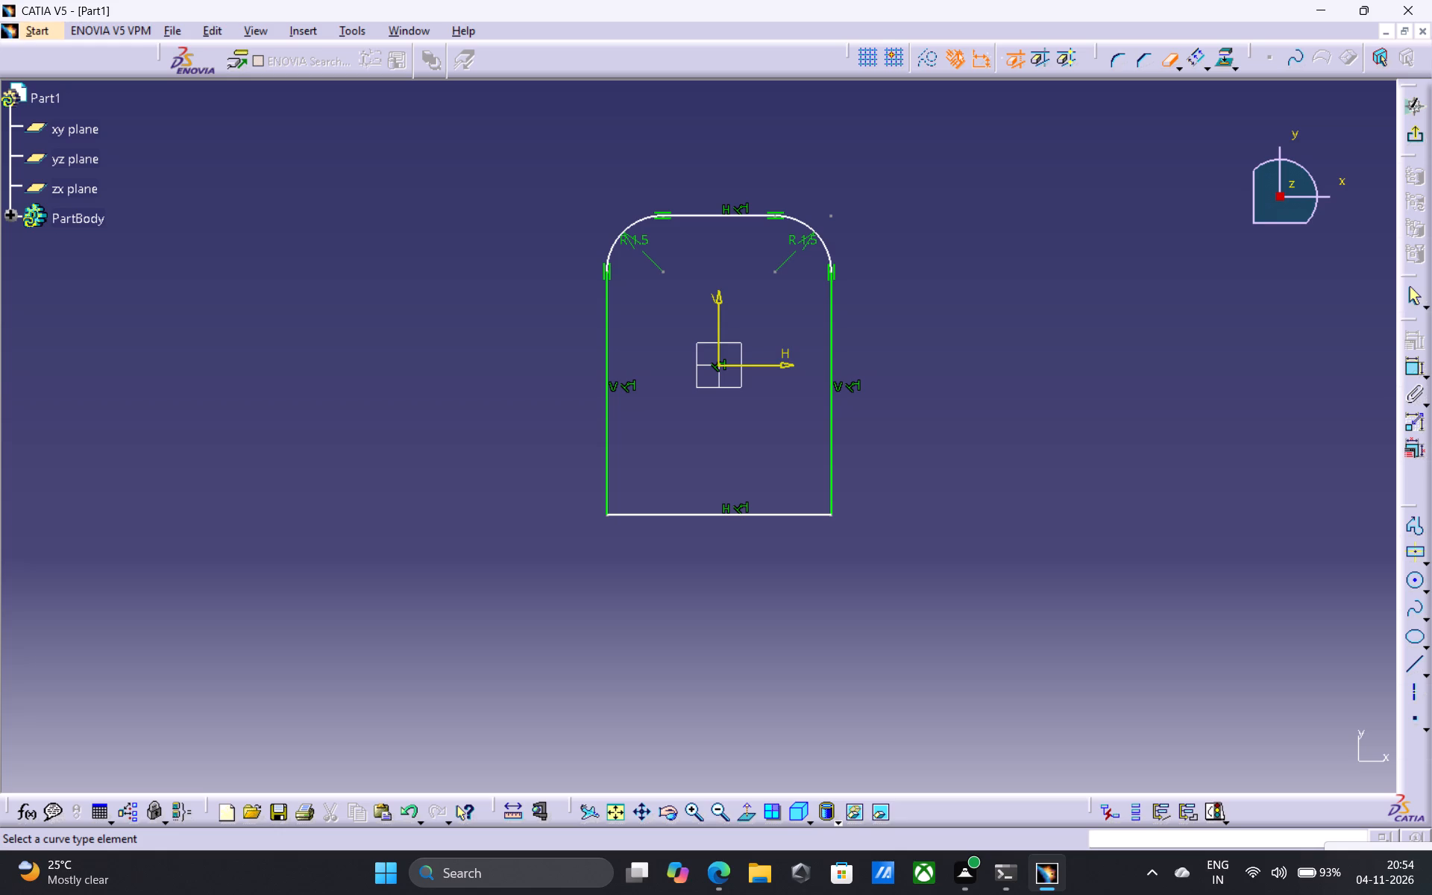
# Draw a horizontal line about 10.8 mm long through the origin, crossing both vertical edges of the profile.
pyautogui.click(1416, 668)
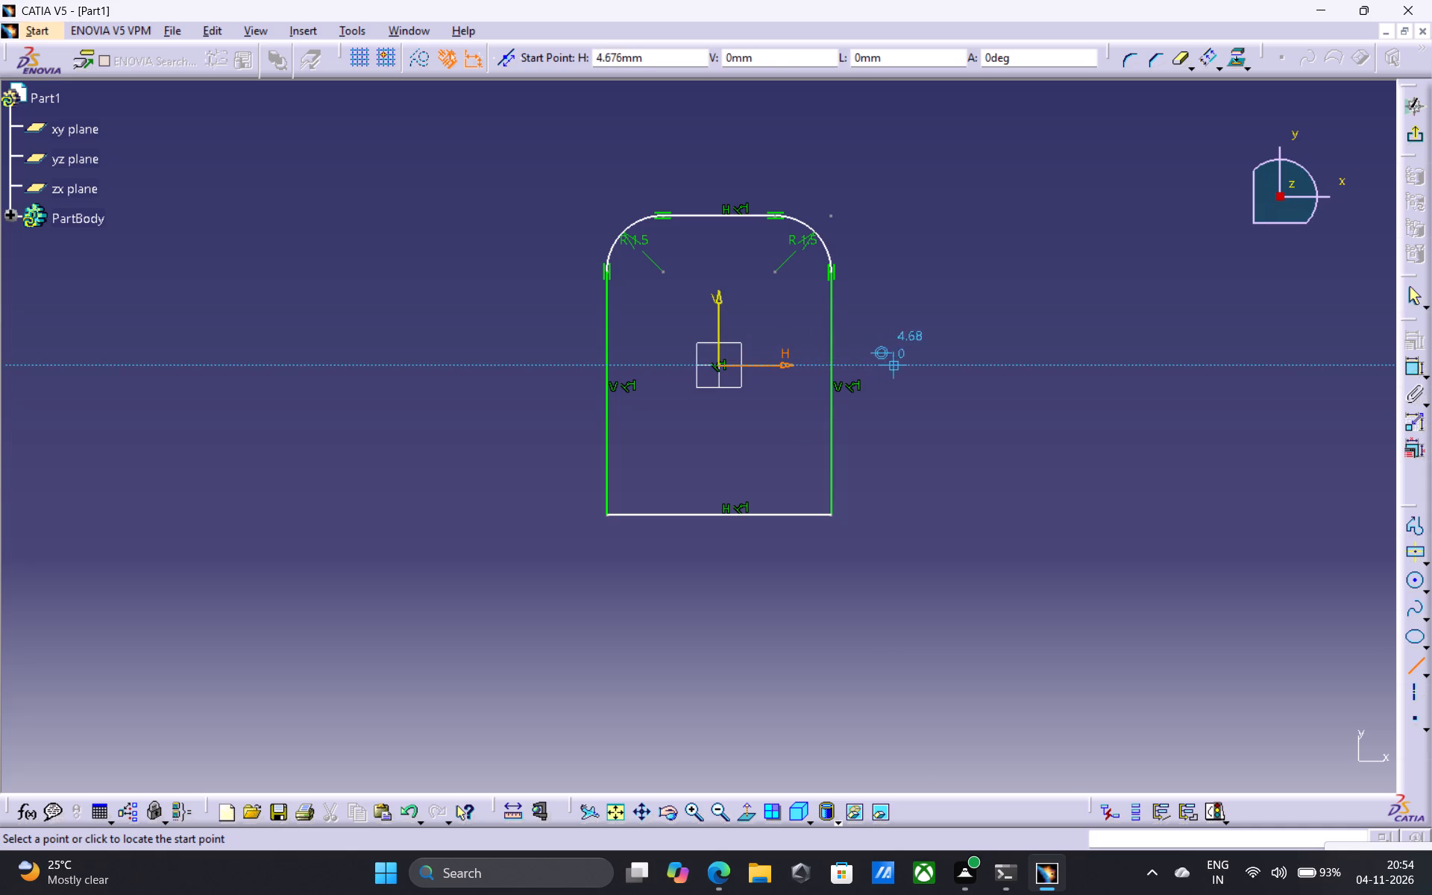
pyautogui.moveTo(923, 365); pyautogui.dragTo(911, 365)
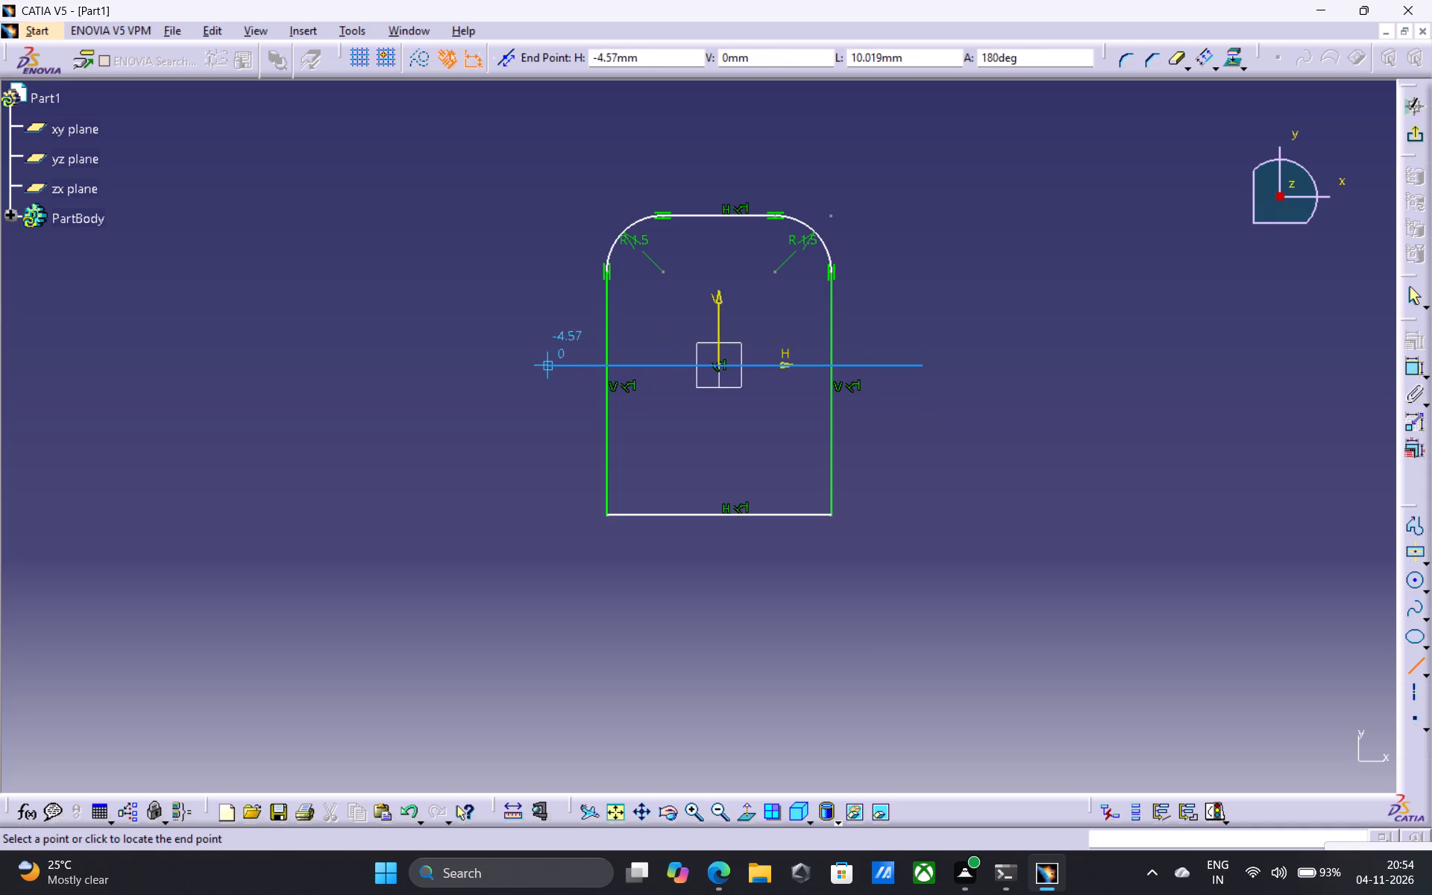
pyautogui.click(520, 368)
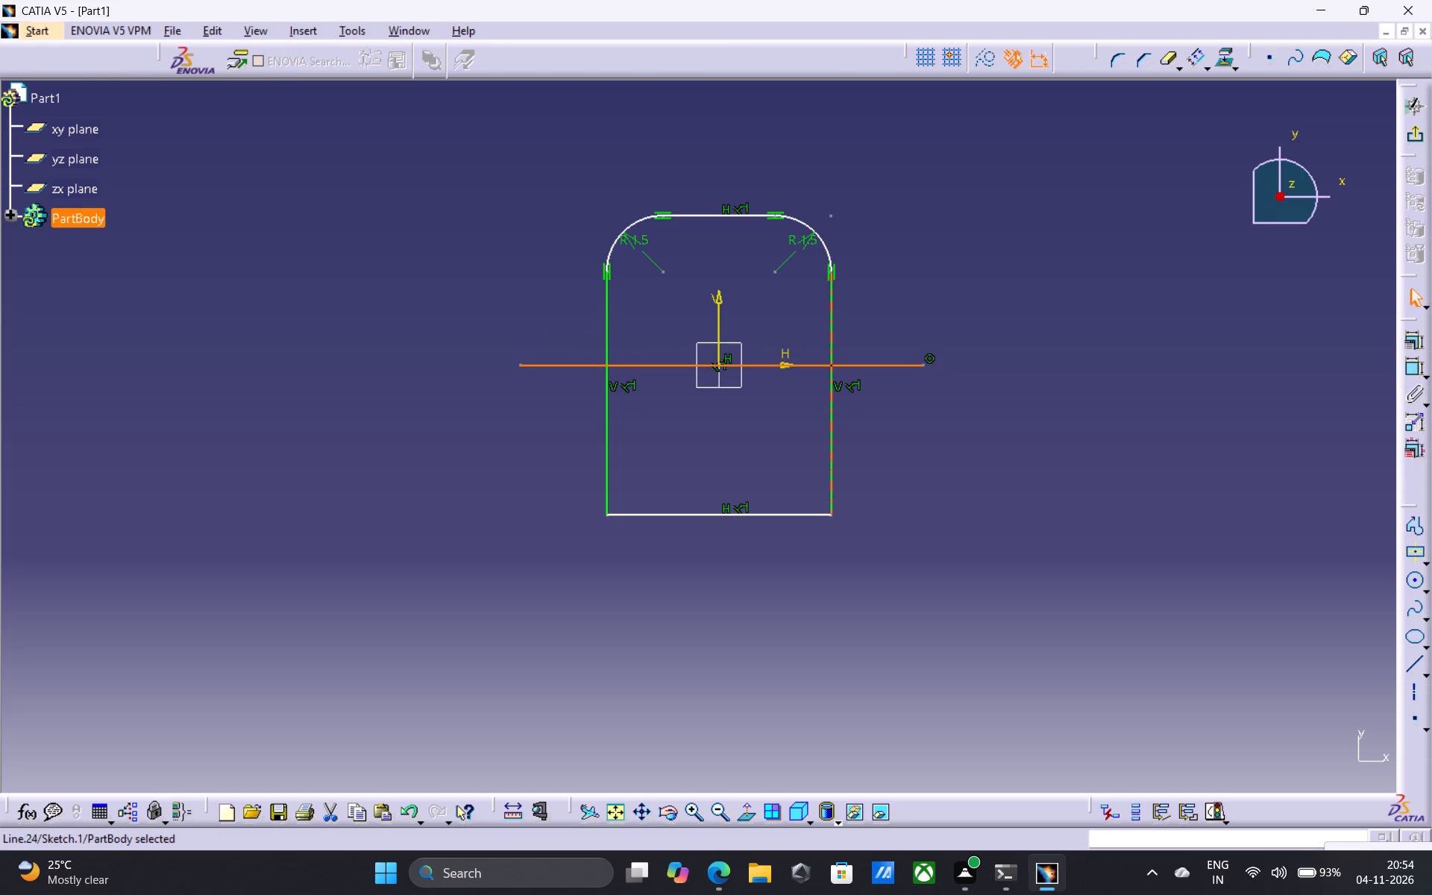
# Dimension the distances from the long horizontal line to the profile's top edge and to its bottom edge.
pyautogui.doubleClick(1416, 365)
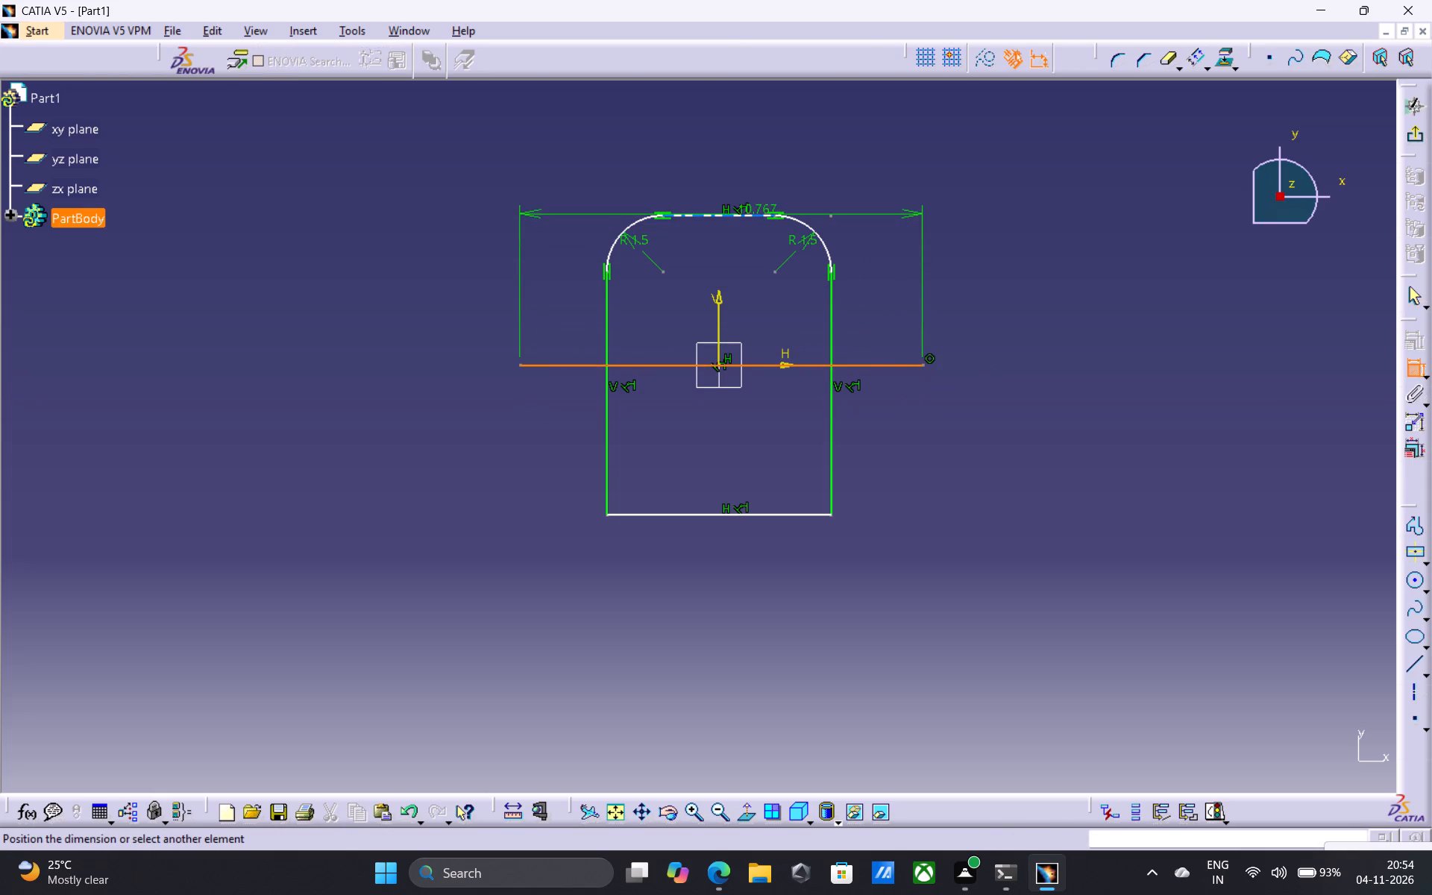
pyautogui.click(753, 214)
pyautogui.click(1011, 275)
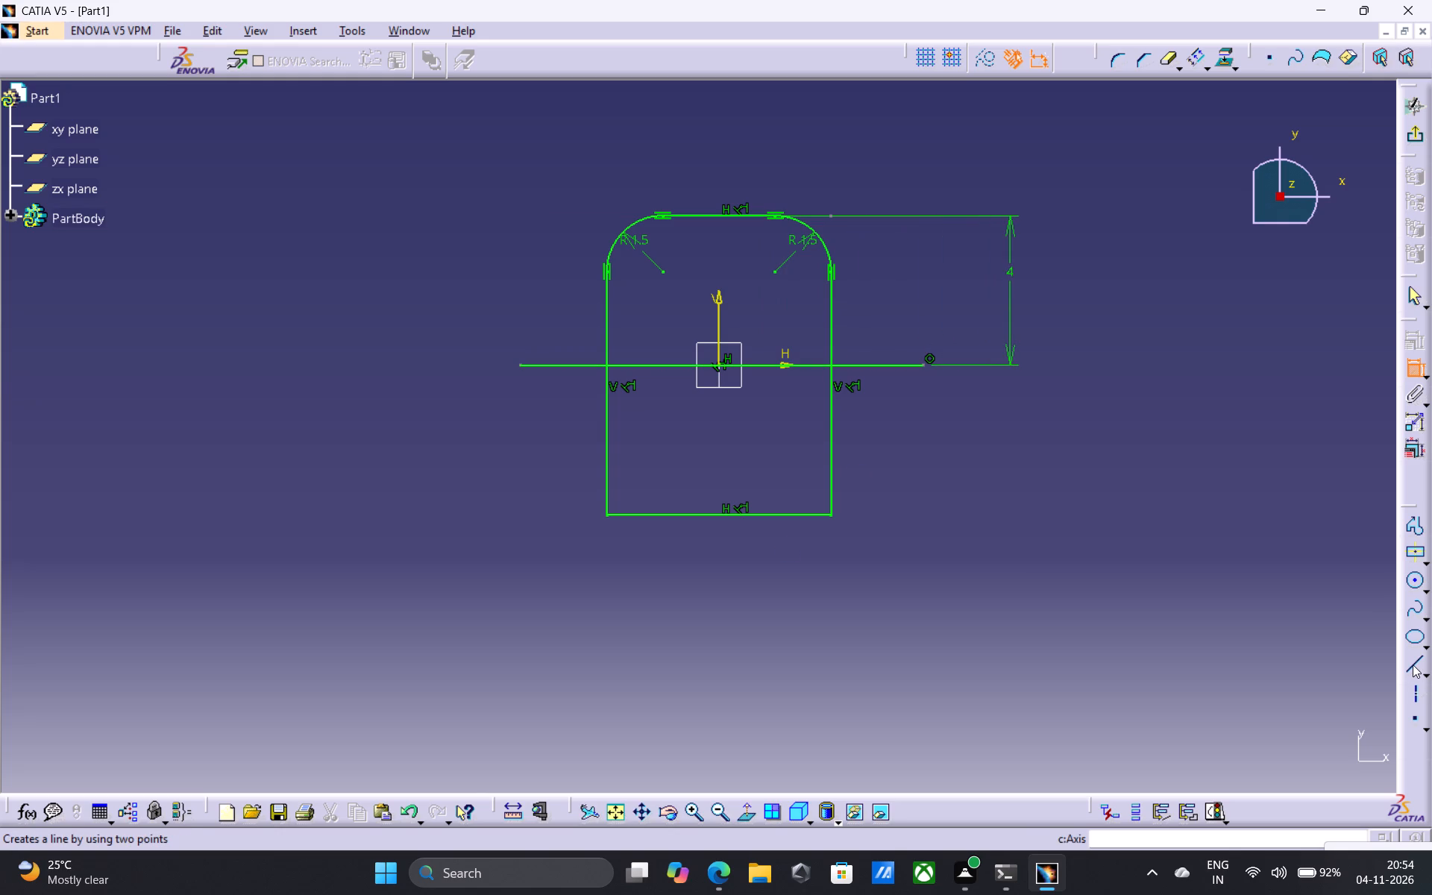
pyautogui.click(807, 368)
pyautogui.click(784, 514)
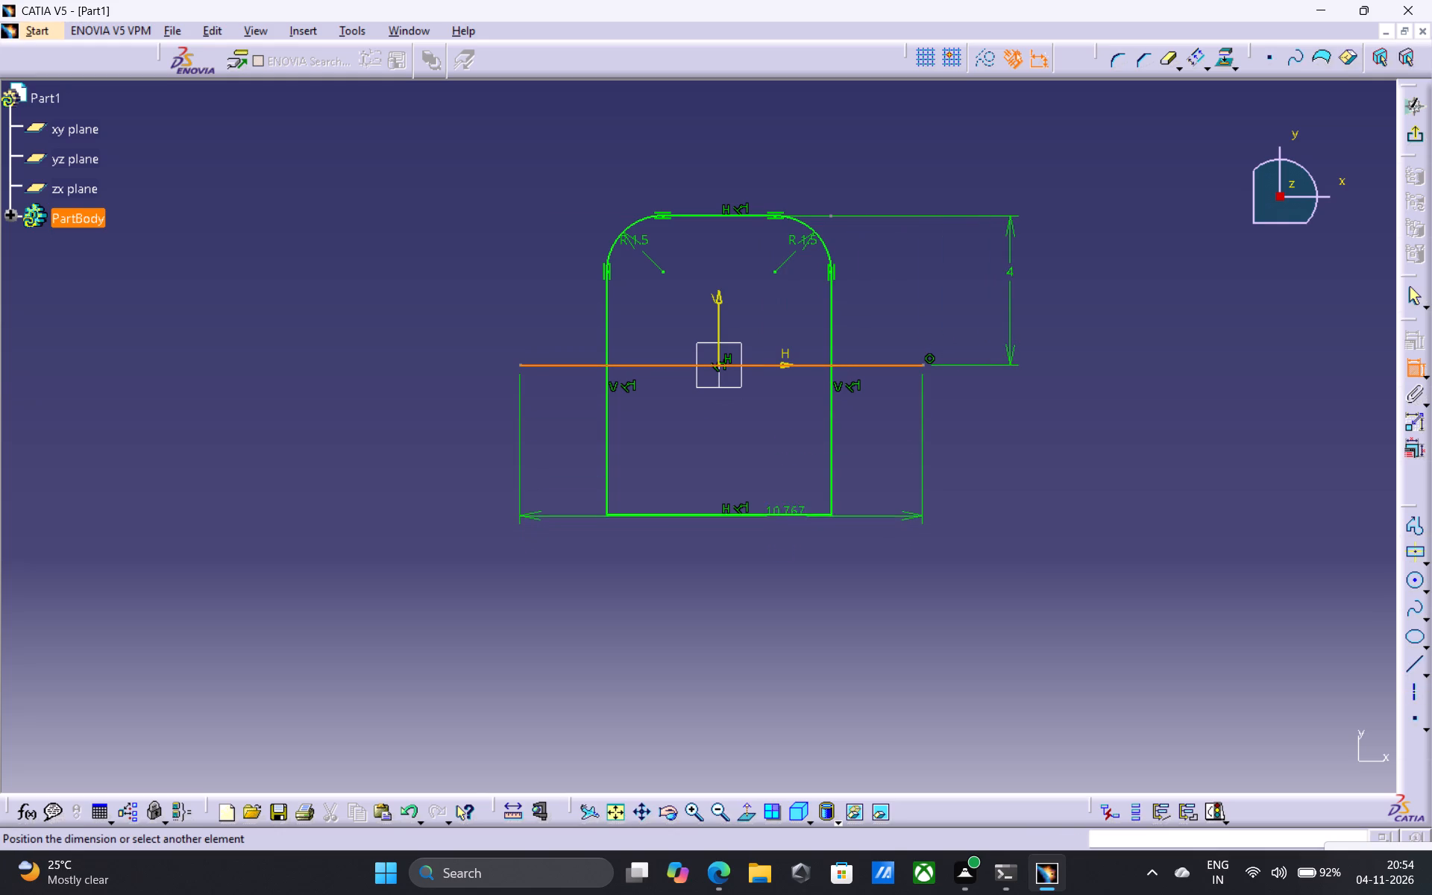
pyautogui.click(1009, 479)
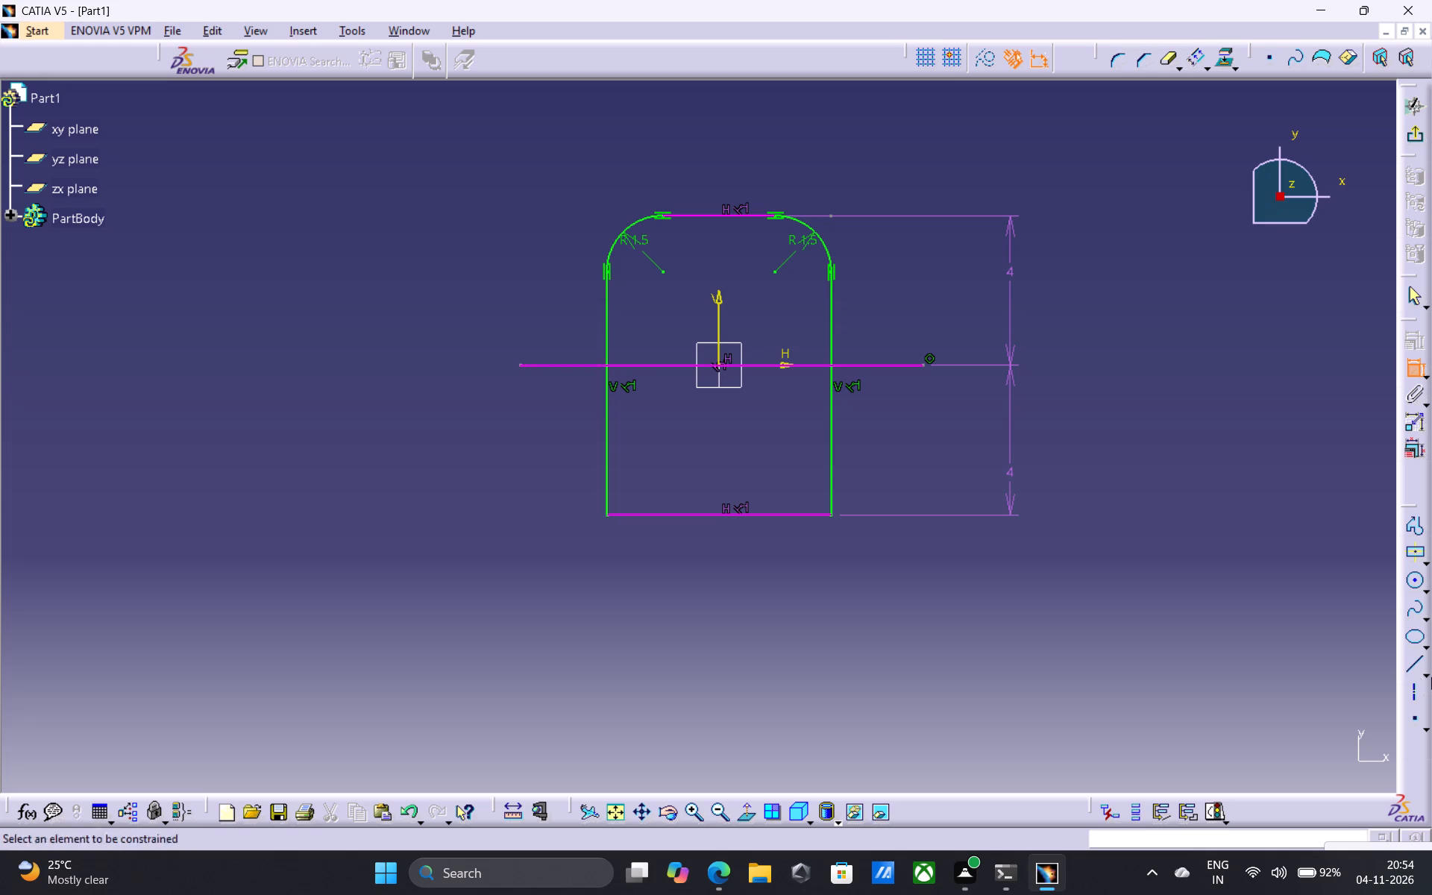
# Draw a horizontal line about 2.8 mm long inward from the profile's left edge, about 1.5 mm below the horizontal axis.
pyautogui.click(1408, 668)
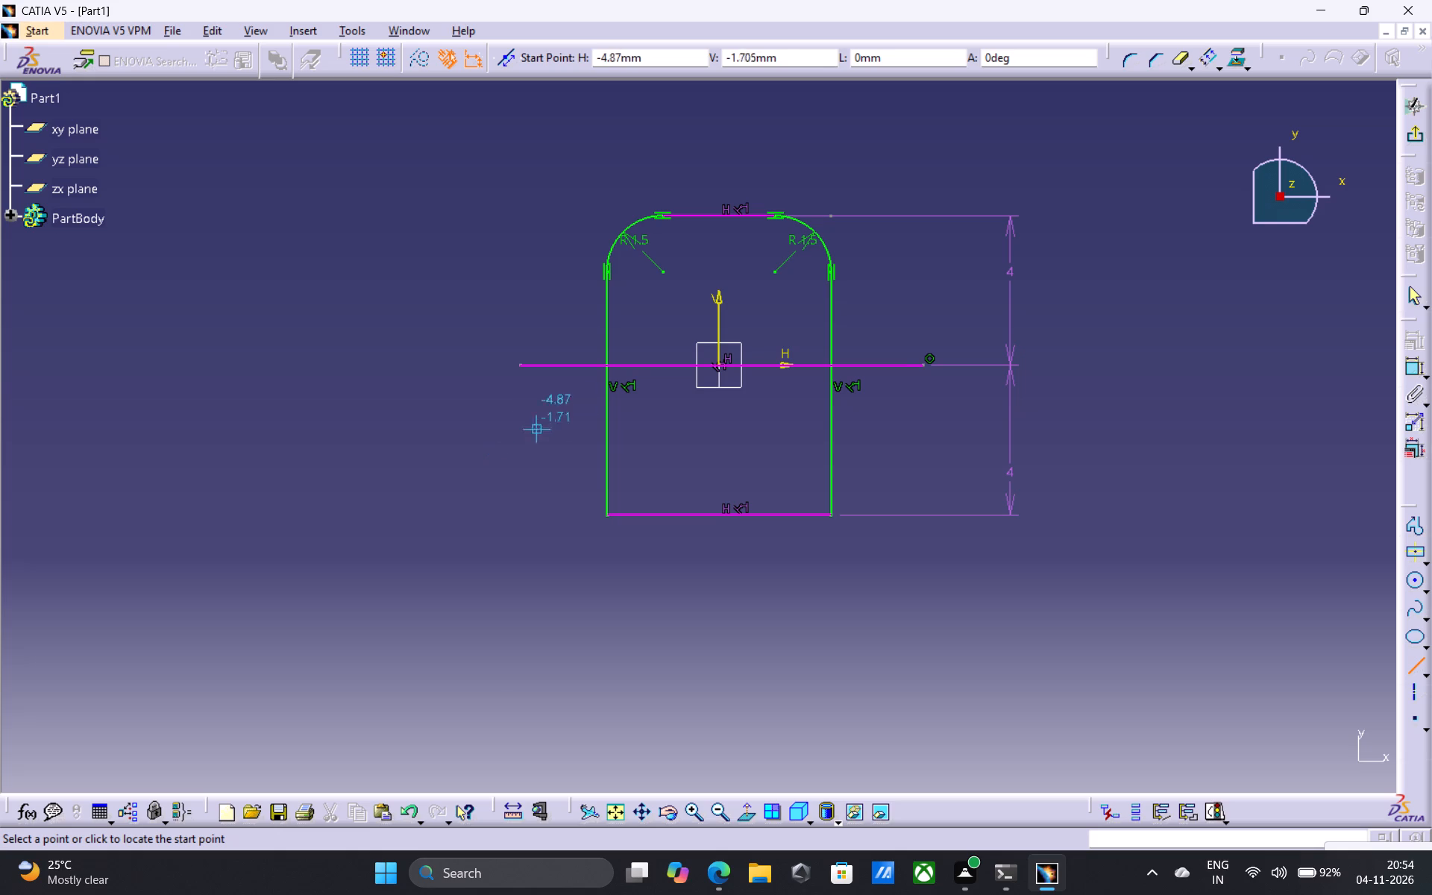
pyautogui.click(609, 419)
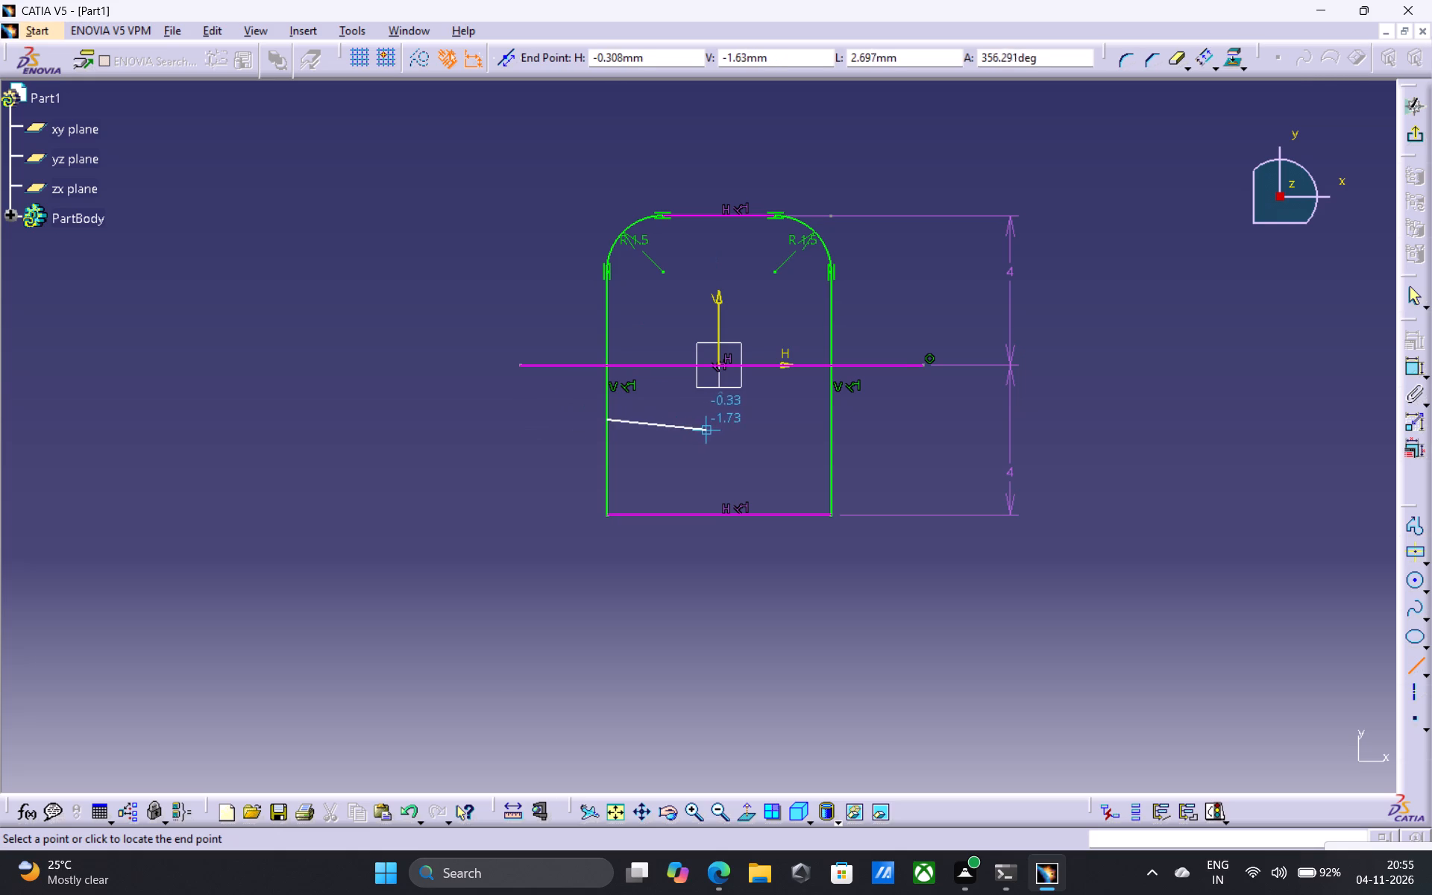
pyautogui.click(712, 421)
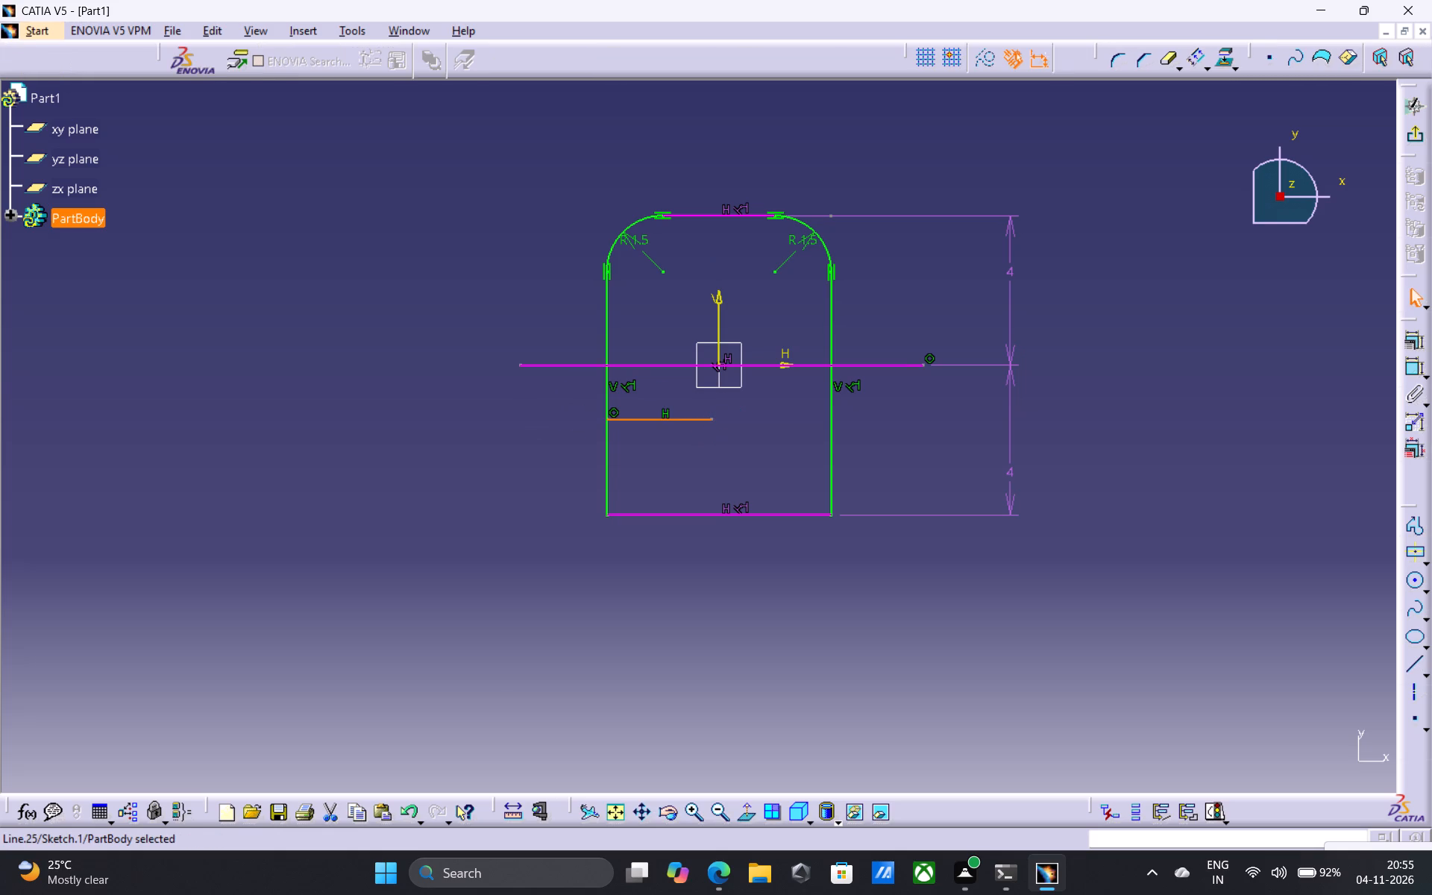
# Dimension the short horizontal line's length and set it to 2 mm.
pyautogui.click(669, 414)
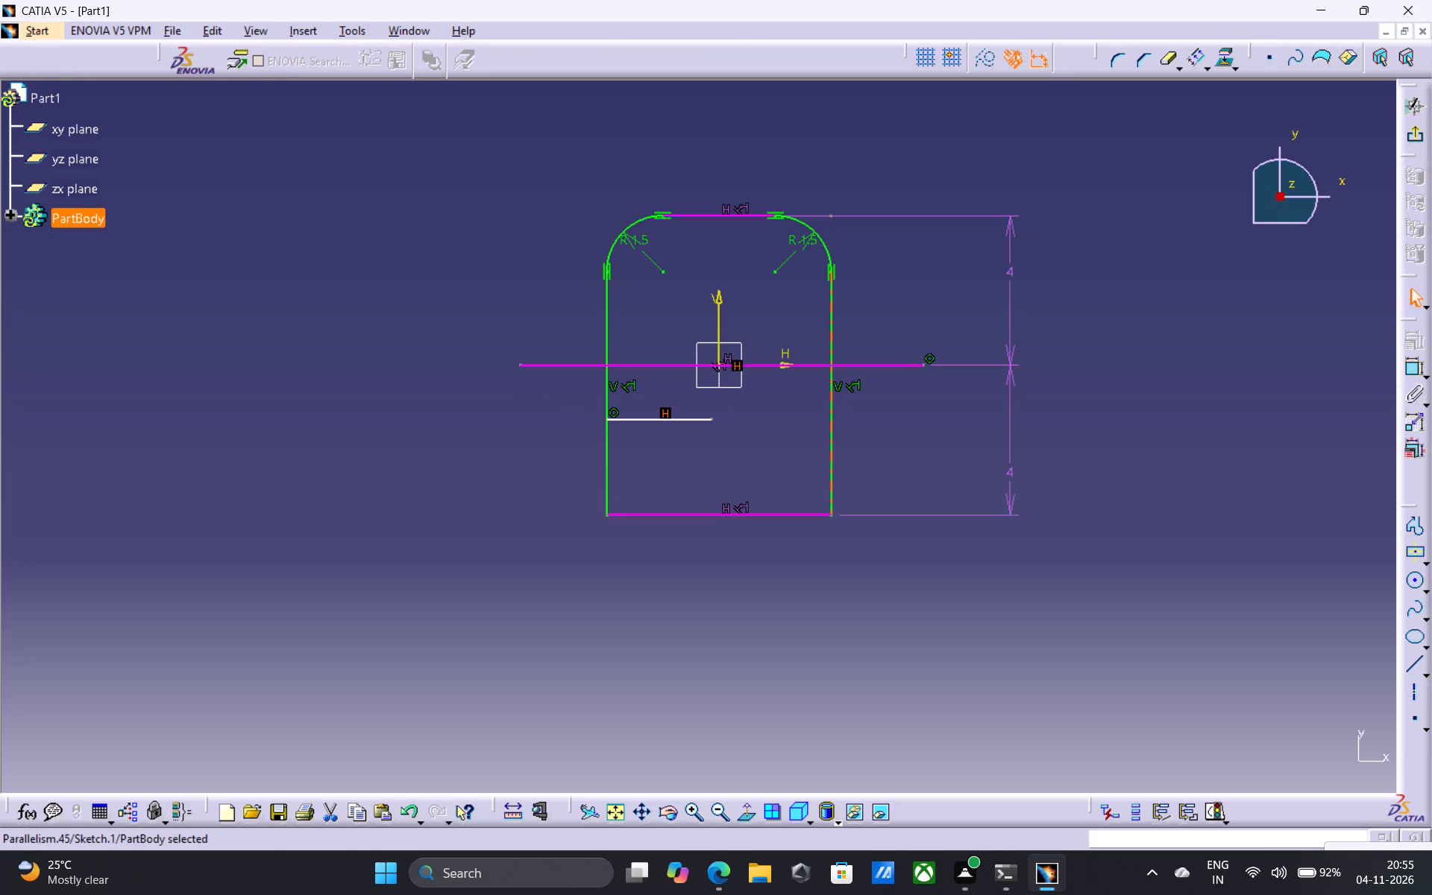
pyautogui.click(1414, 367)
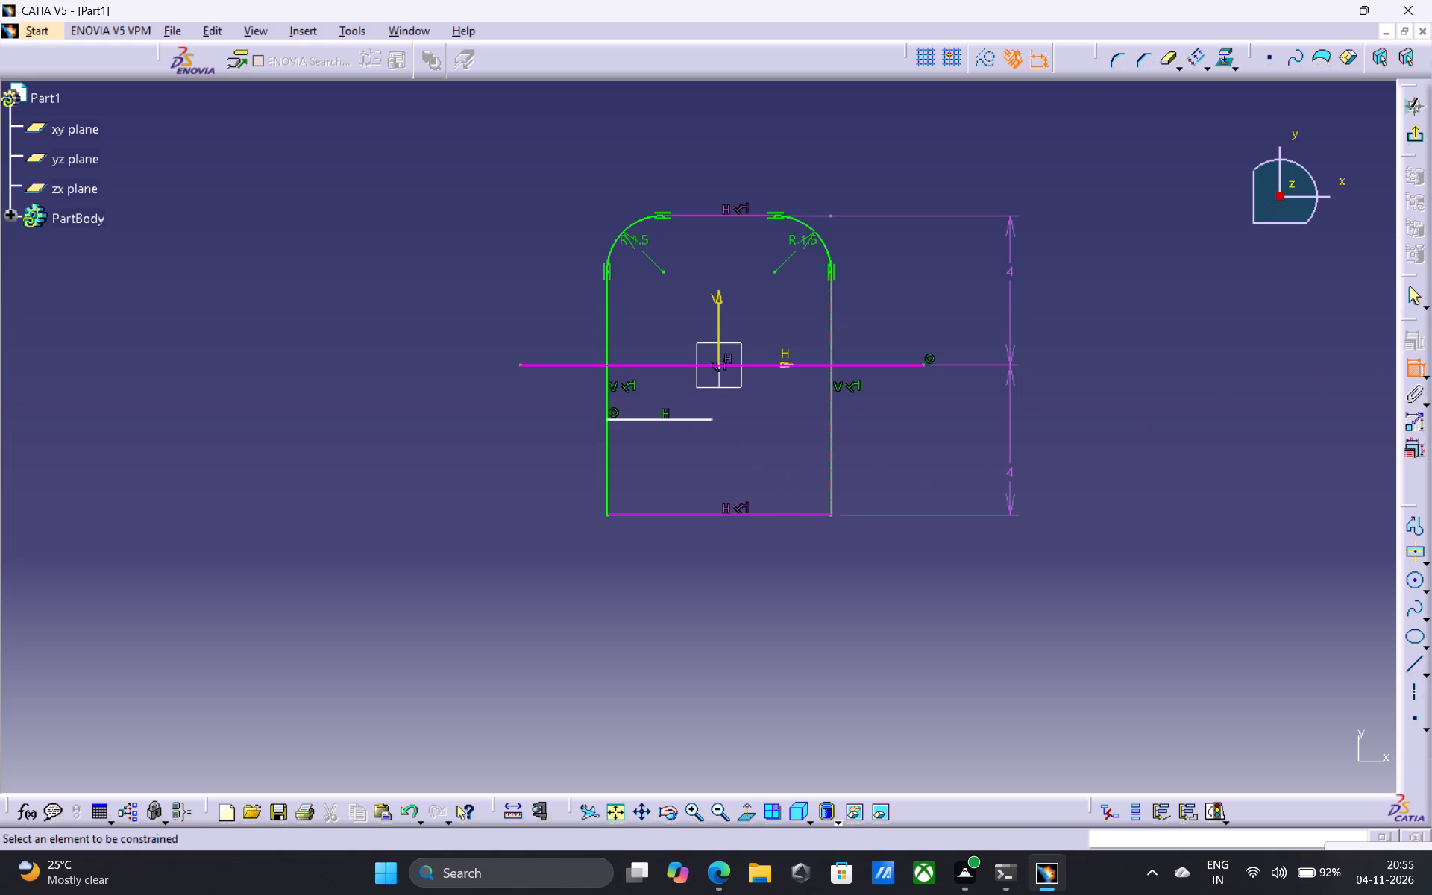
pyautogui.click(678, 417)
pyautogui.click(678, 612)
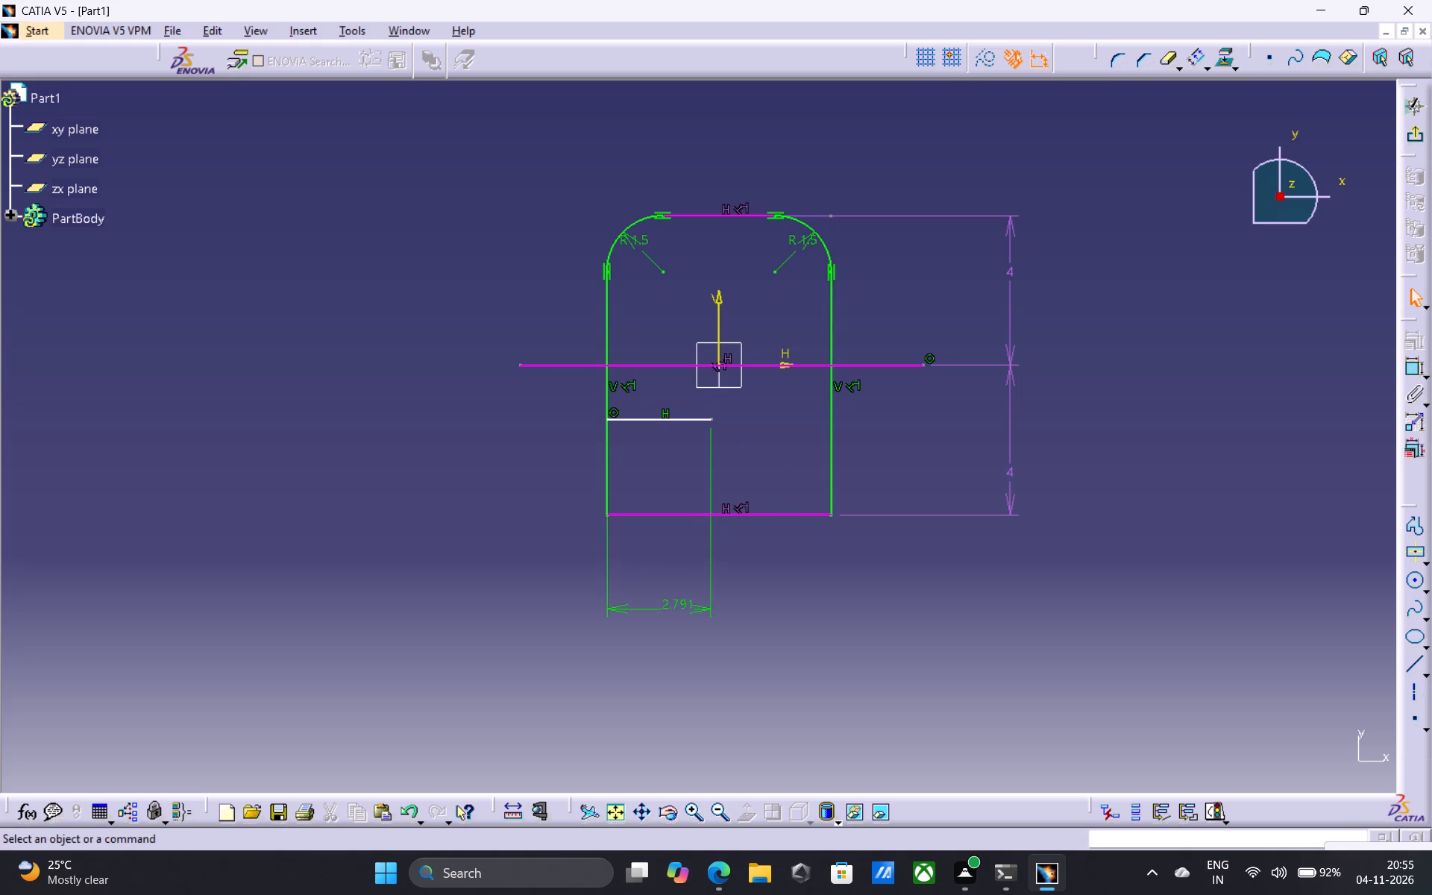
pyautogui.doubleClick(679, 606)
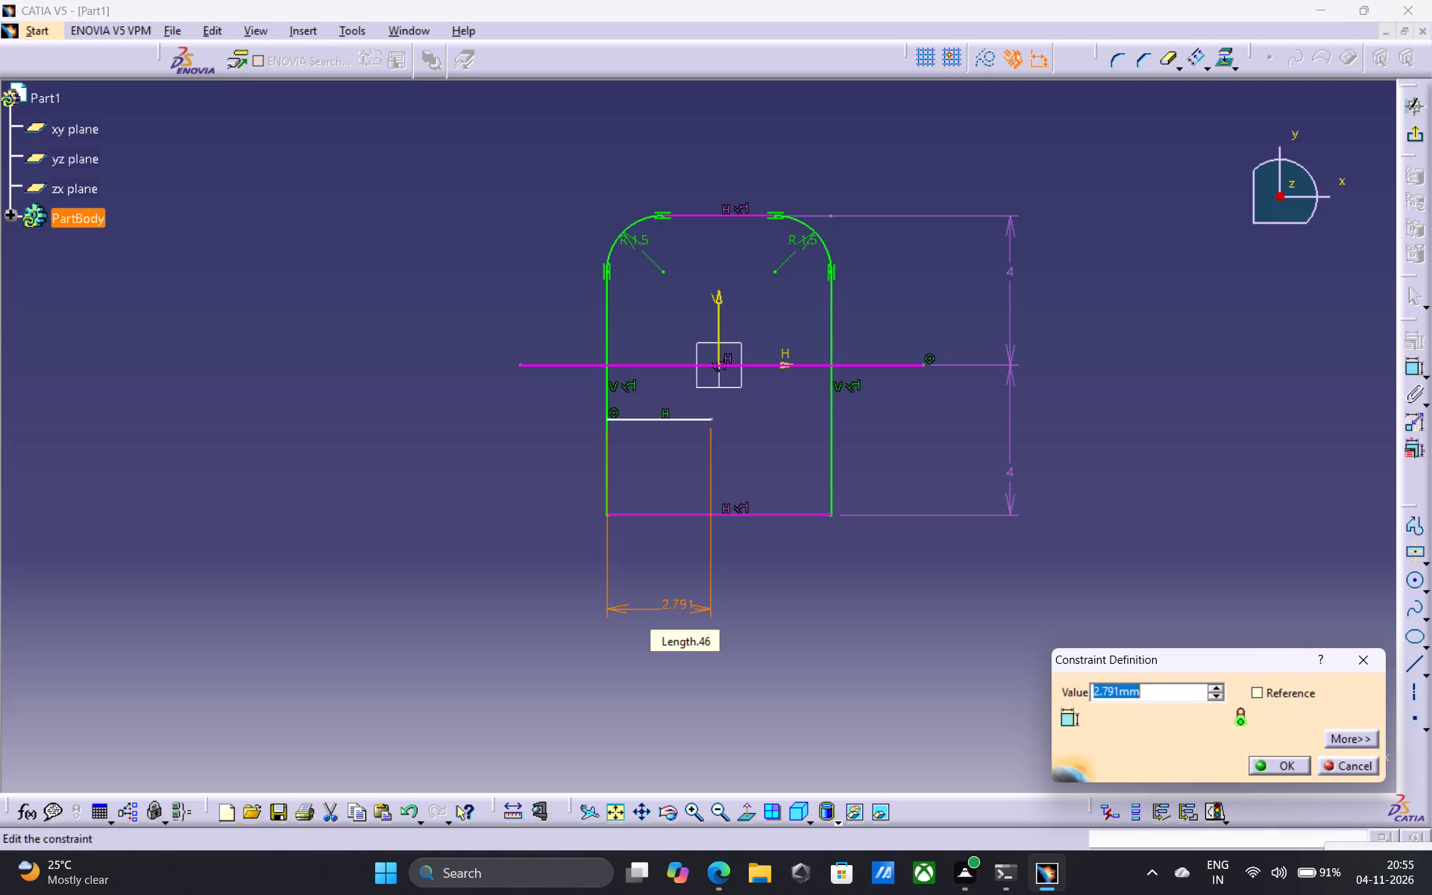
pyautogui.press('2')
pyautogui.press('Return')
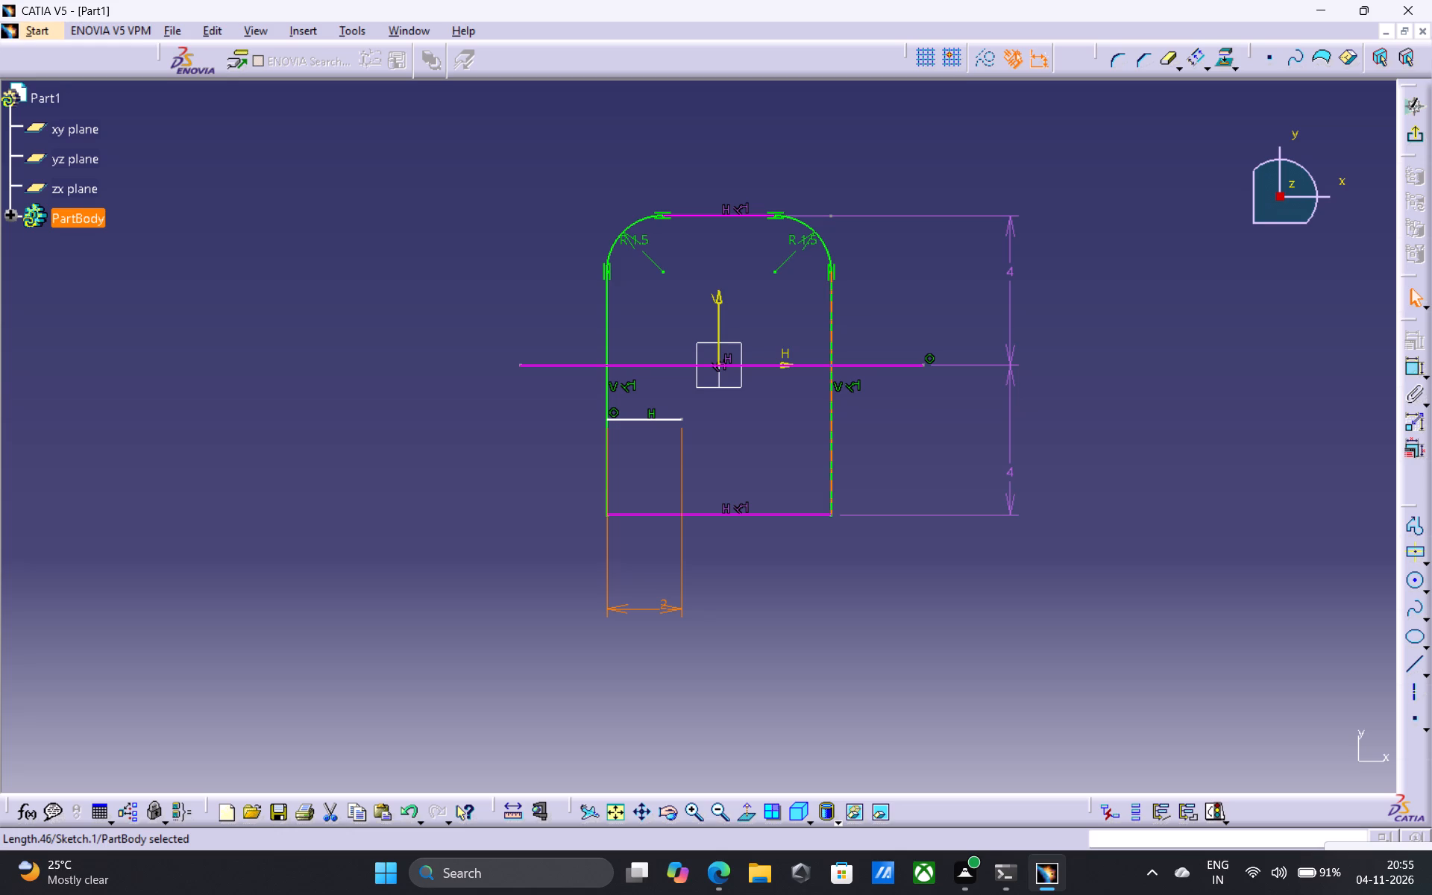
# Delete all the geometry and constraints in the sketch.
pyautogui.moveTo(453, 152); pyautogui.dragTo(1131, 625)
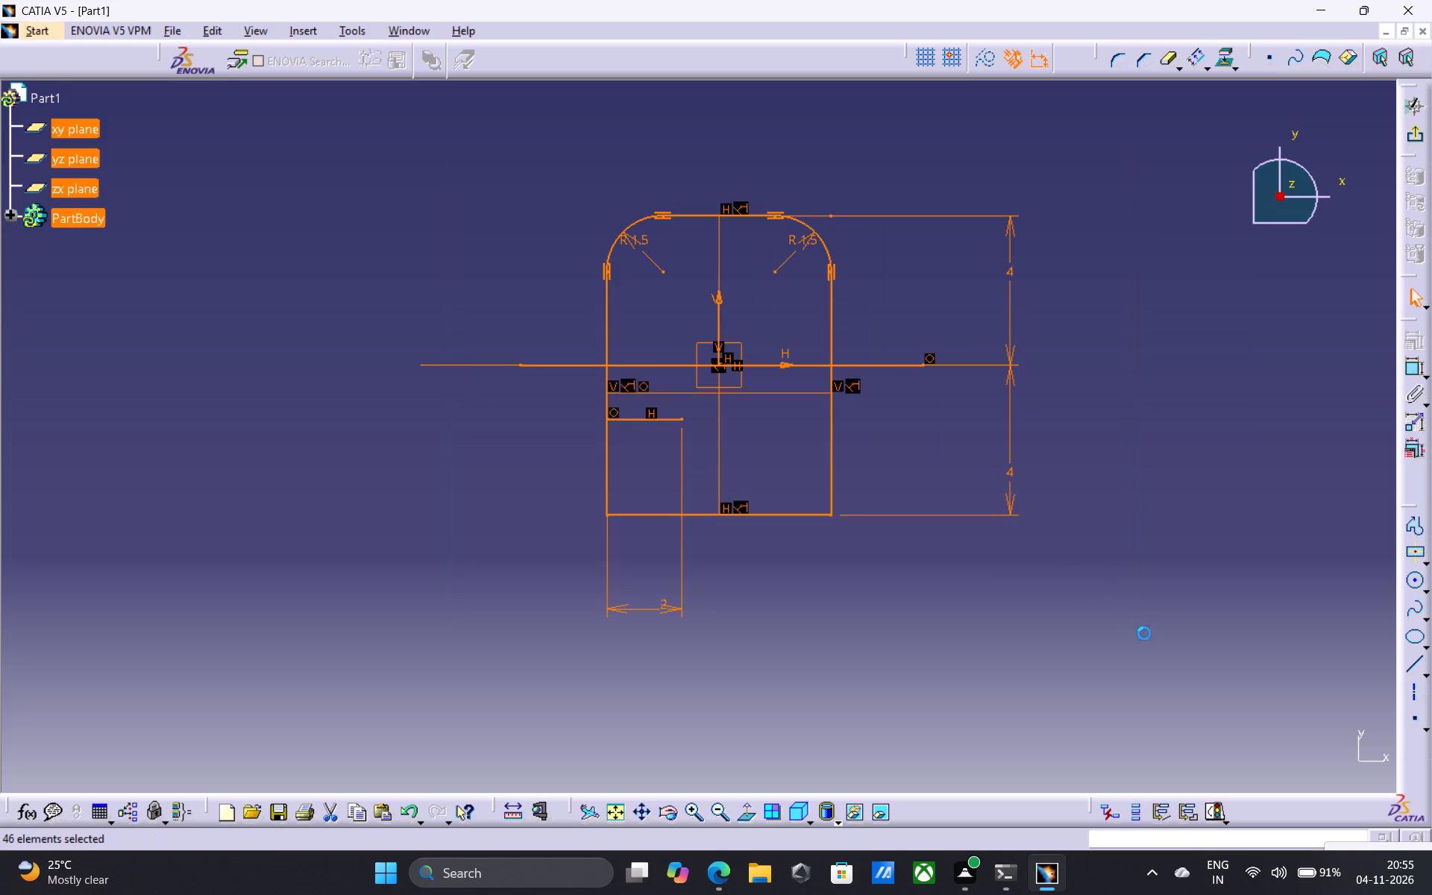
pyautogui.press('Delete')
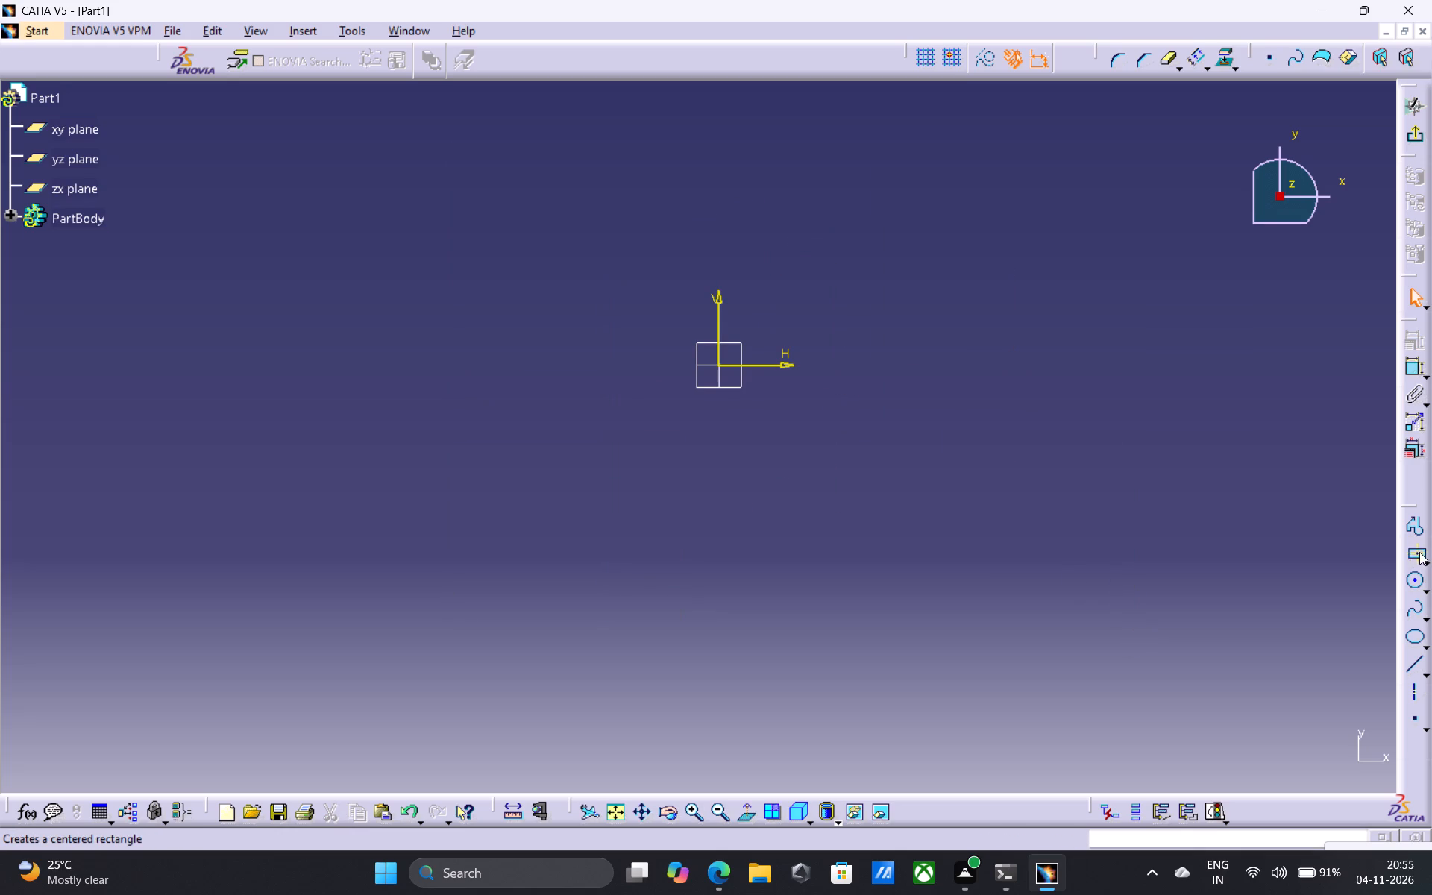
# Draw a centred rectangle at the sketch origin, about 9.7 mm wide and 6 mm high.
pyautogui.moveTo(1419, 551); pyautogui.dragTo(1390, 545)
pyautogui.click(720, 367)
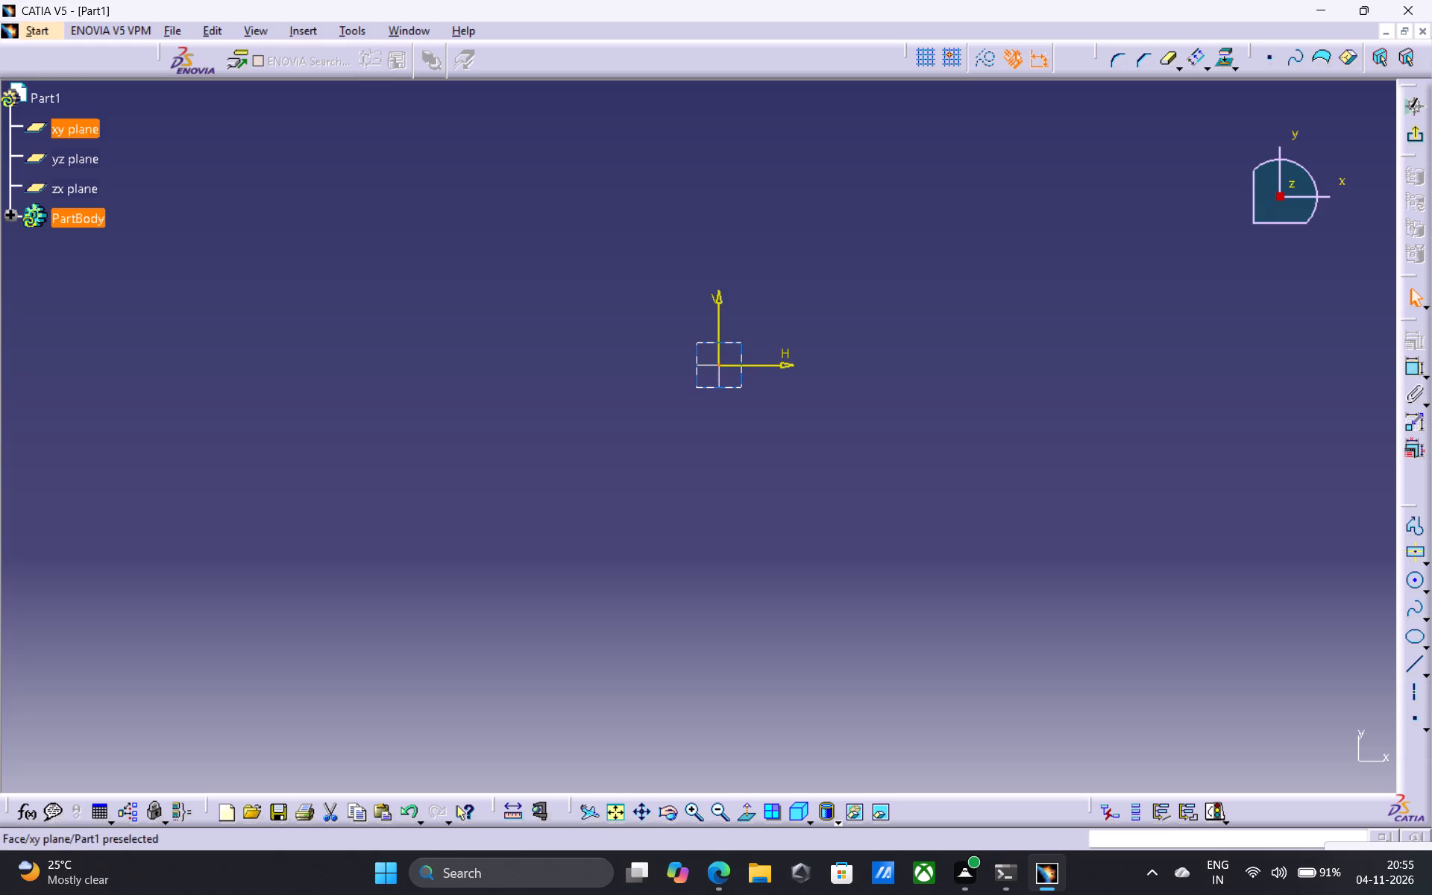
pyautogui.click(1410, 551)
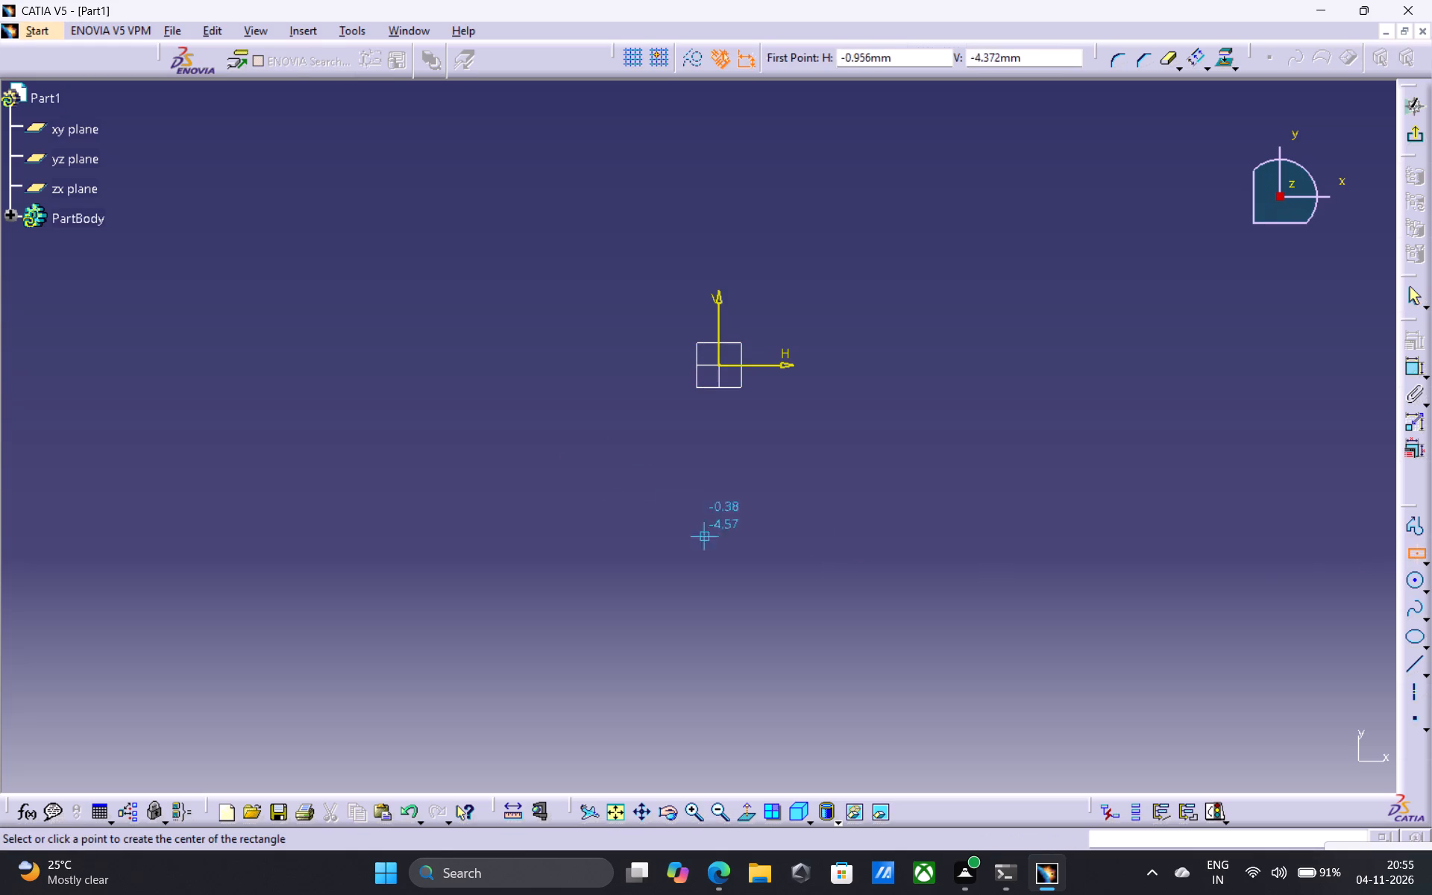
pyautogui.click(720, 365)
pyautogui.click(902, 476)
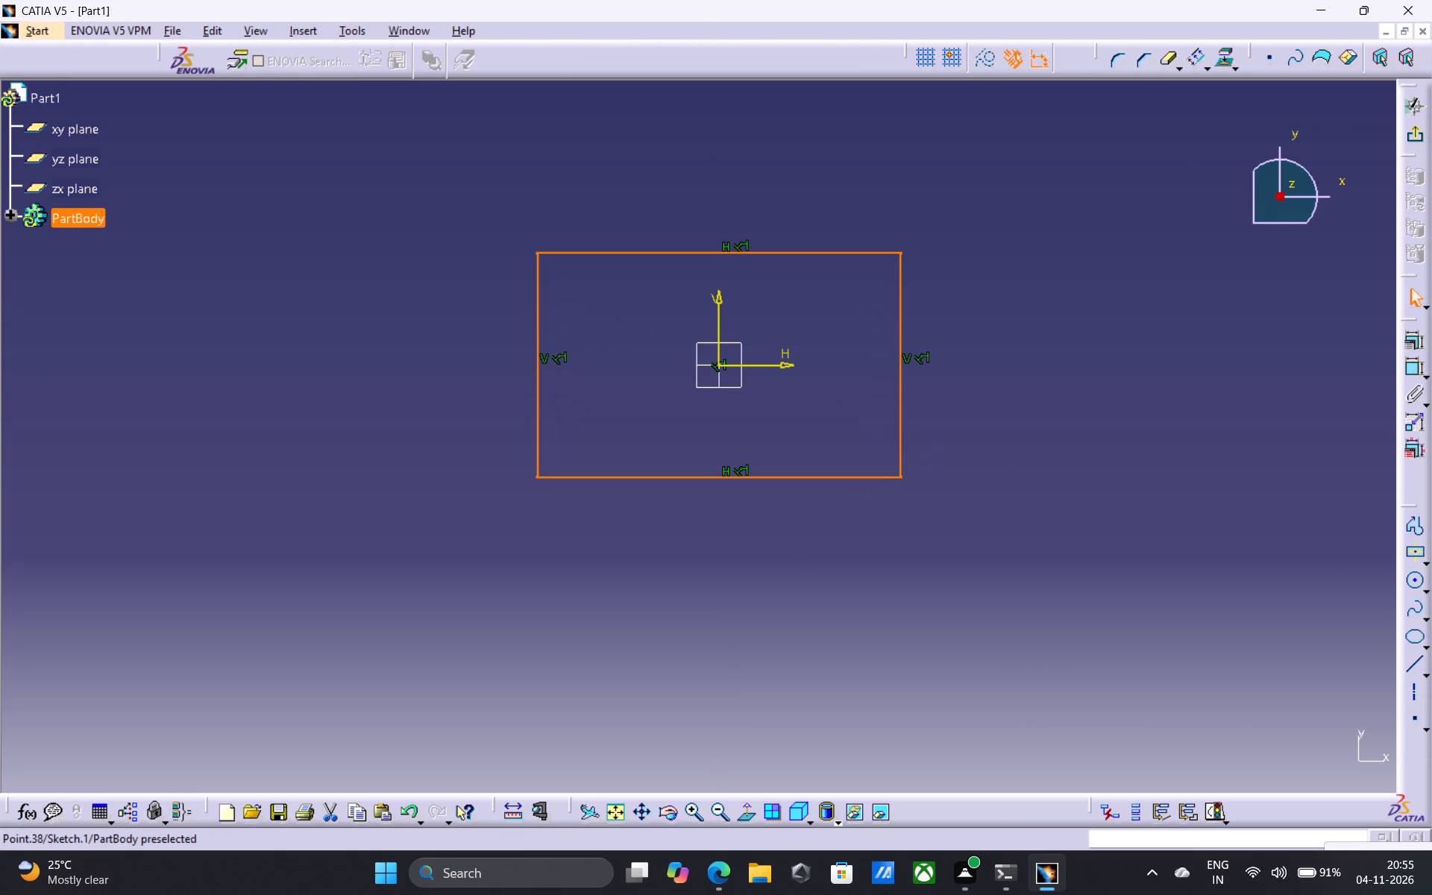
# Dimension the new rectangle's height and width.
pyautogui.click(1414, 365)
pyautogui.click(1414, 365)
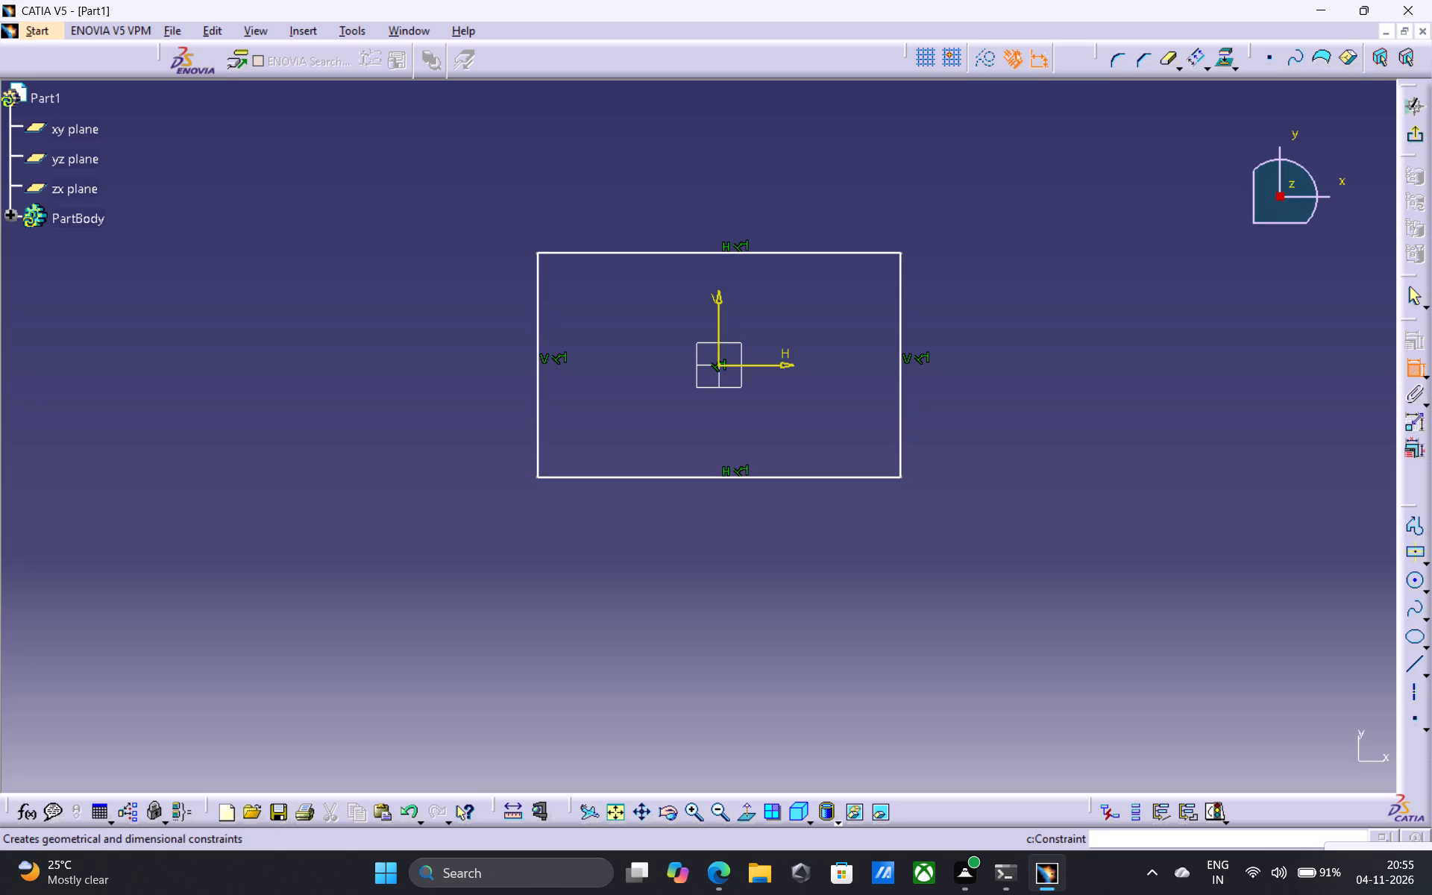
pyautogui.moveTo(896, 384); pyautogui.dragTo(905, 384)
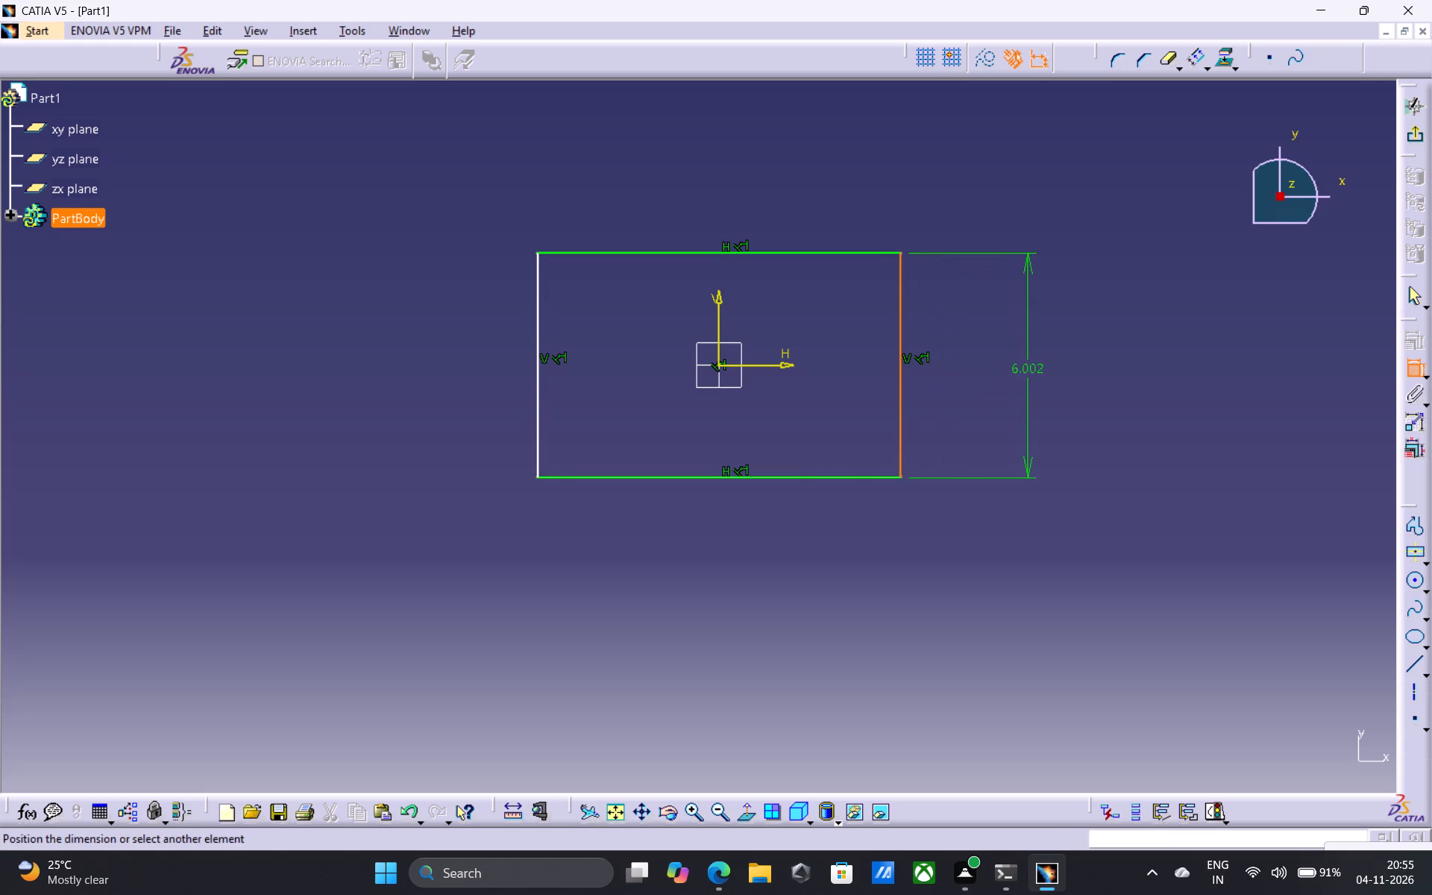
pyautogui.click(1028, 365)
pyautogui.click(739, 477)
pyautogui.click(727, 575)
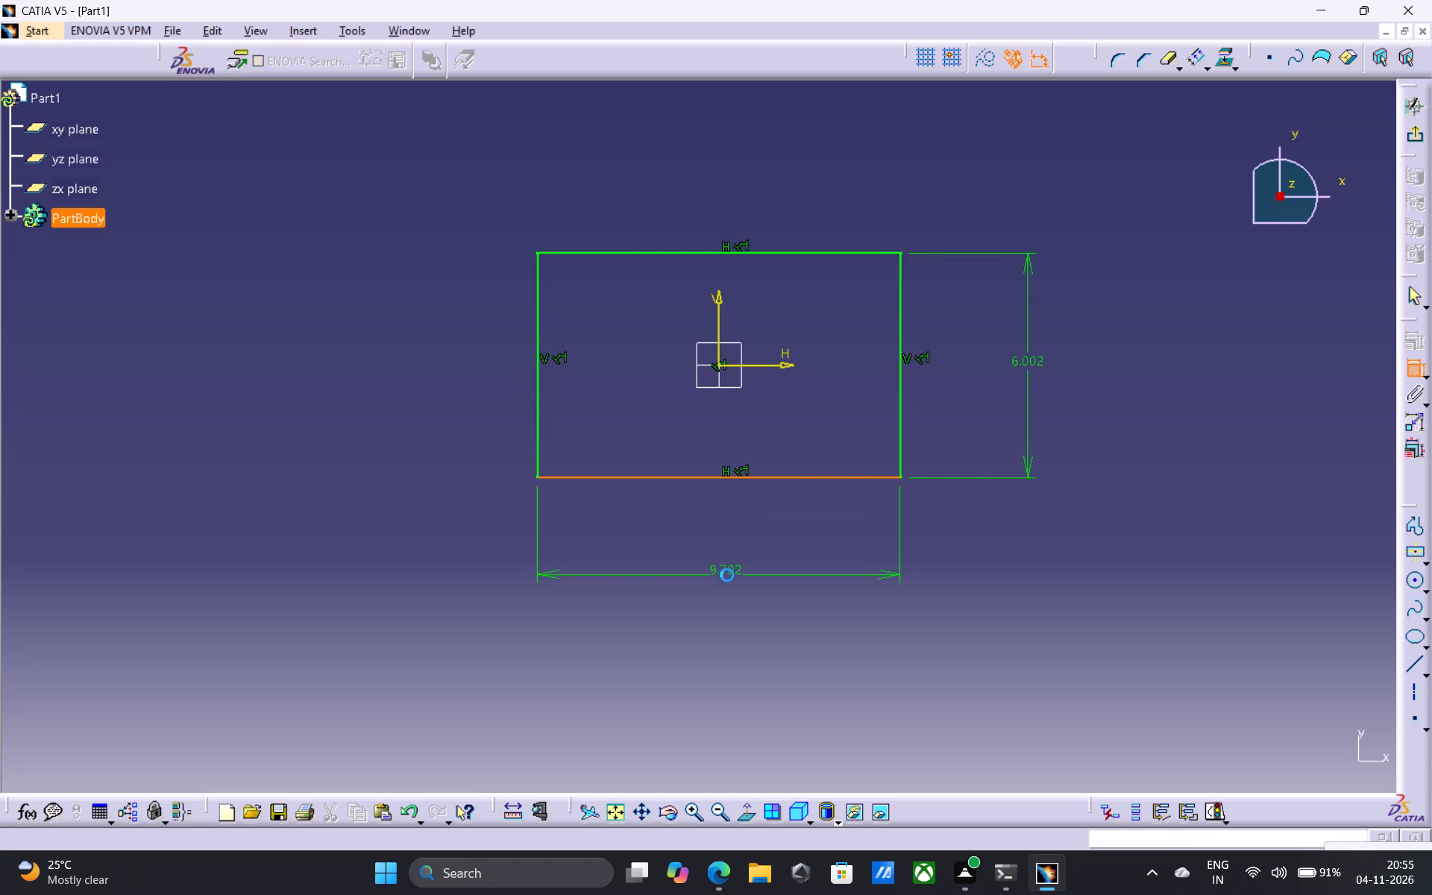
# Set the rectangle's width to 8 mm.
pyautogui.click(728, 571)
pyautogui.click(728, 571)
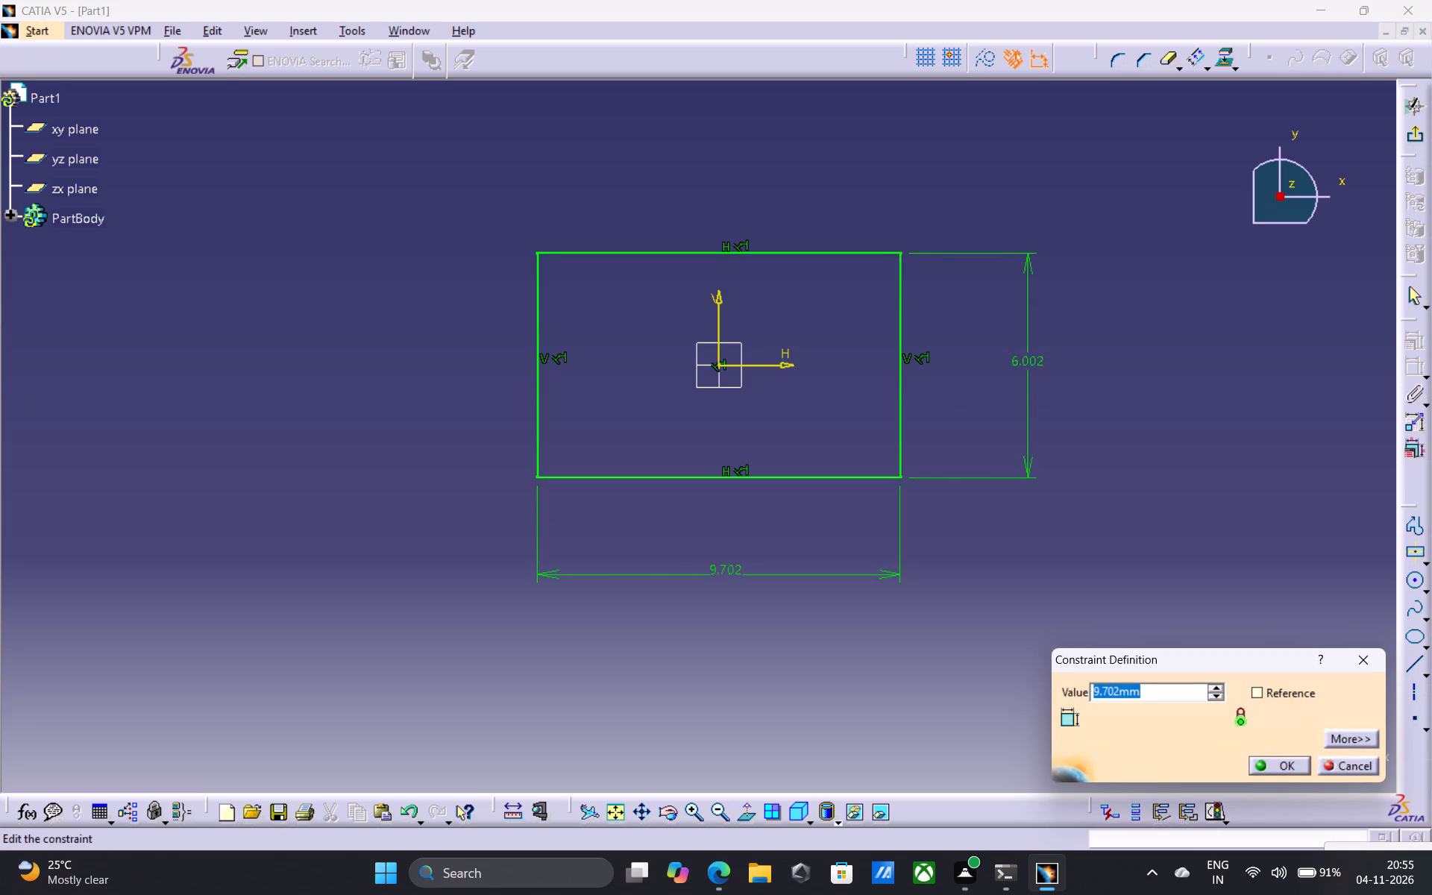
pyautogui.press('8')
pyautogui.press('Return')
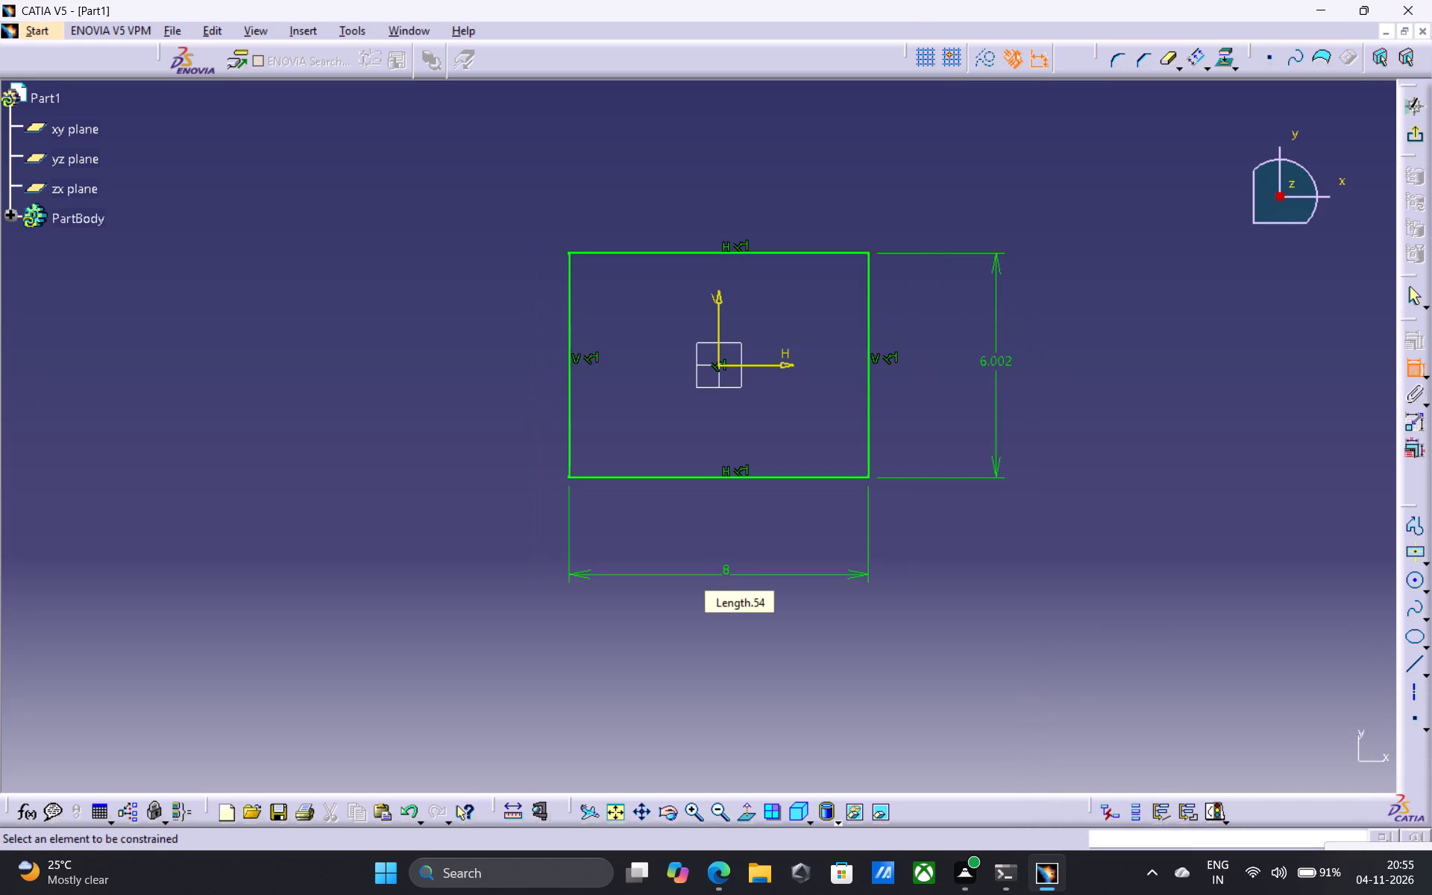
# Set the rectangle's height to 6 mm.
pyautogui.doubleClick(993, 353)
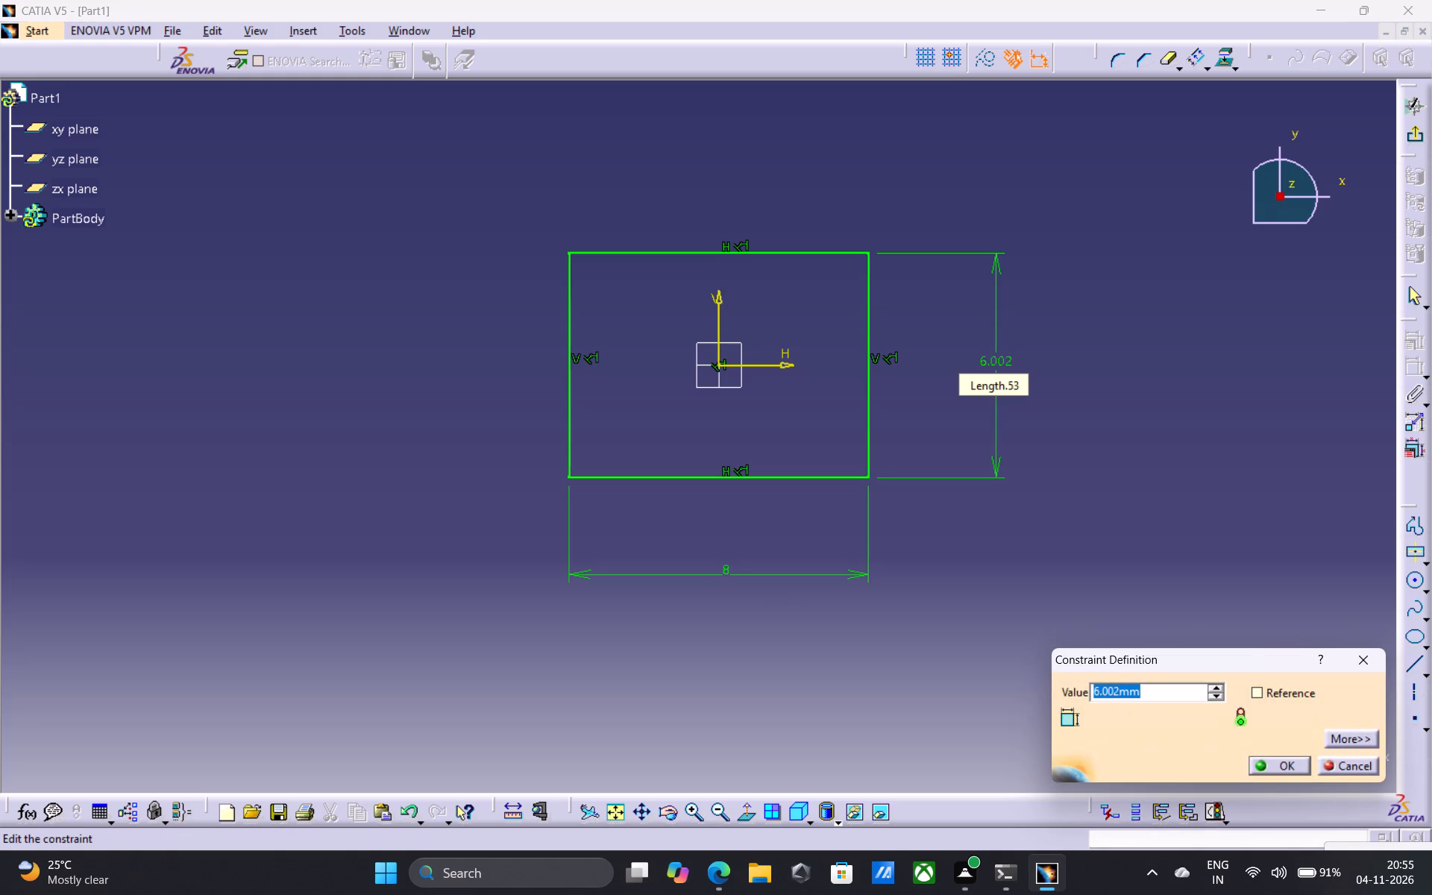
pyautogui.press('6')
pyautogui.press('Return')
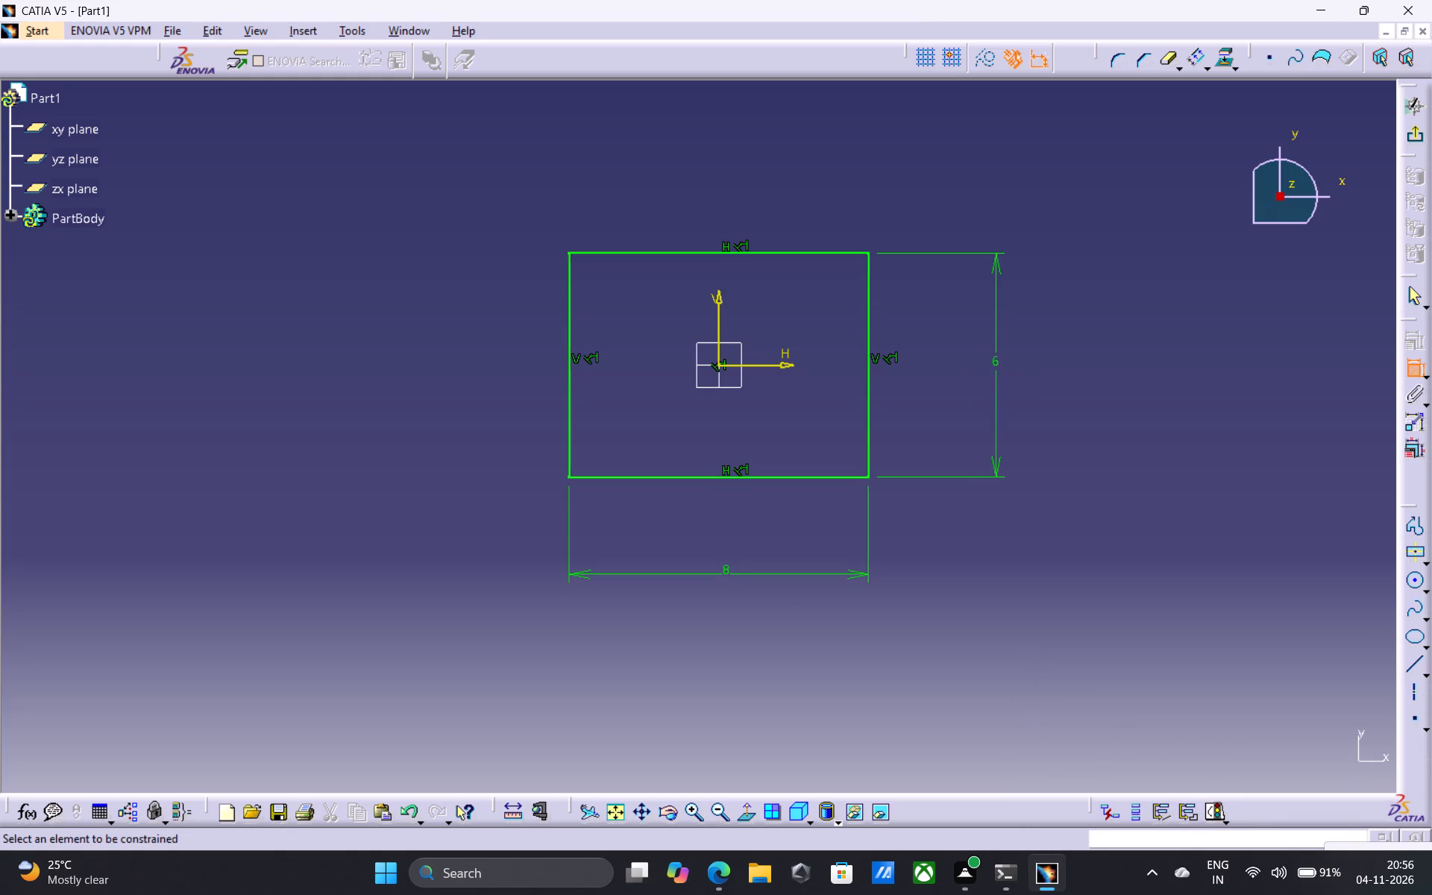
# Round the rectangle's upper-left corner with a 1.5 mm radius, using the Corner command with both sides trimmed.
pyautogui.click(1121, 57)
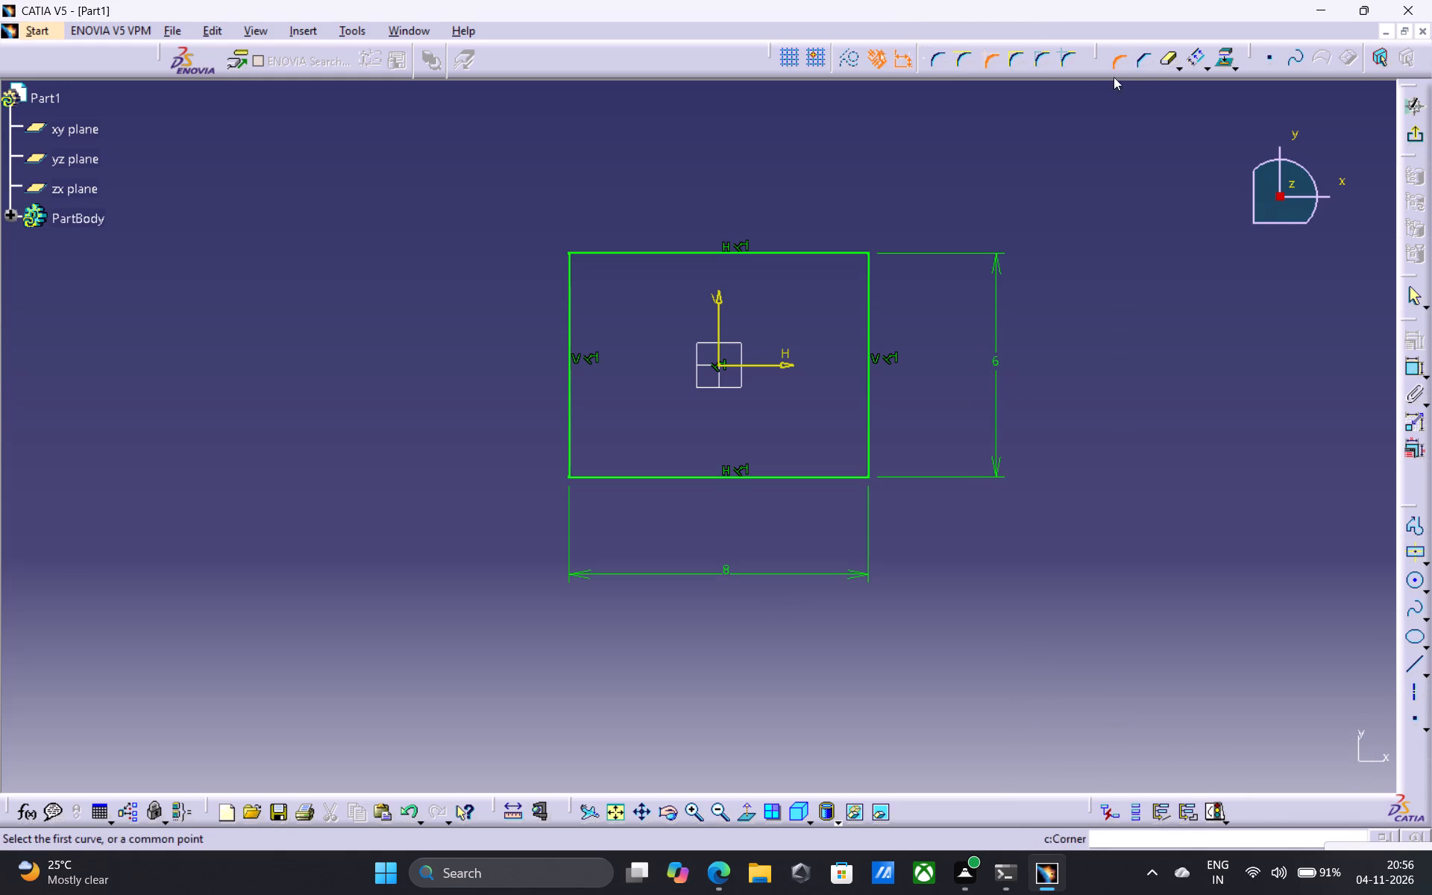
pyautogui.click(940, 57)
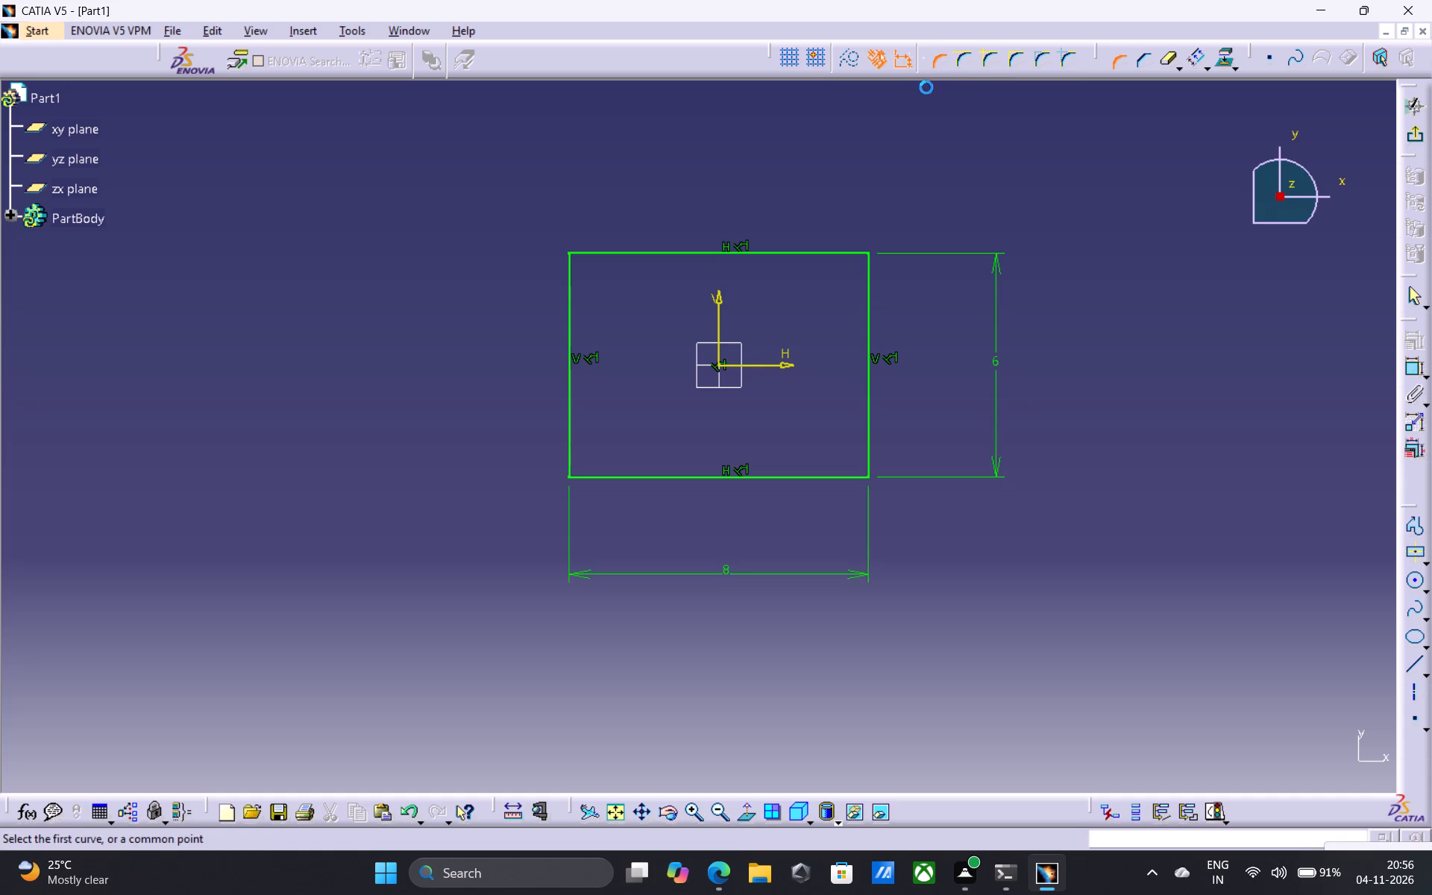
pyautogui.click(574, 298)
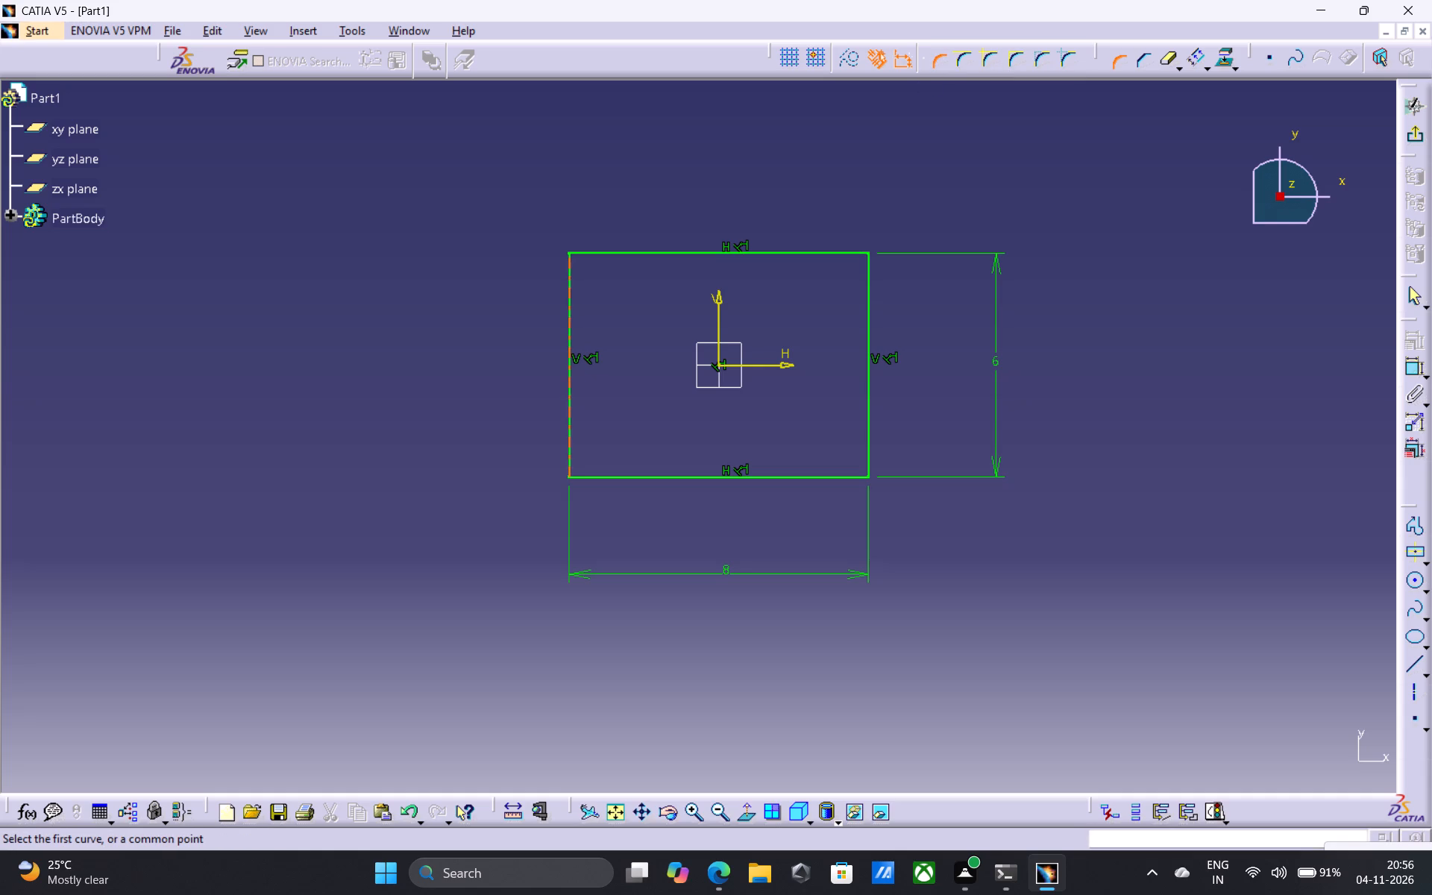
pyautogui.click(568, 308)
pyautogui.click(614, 252)
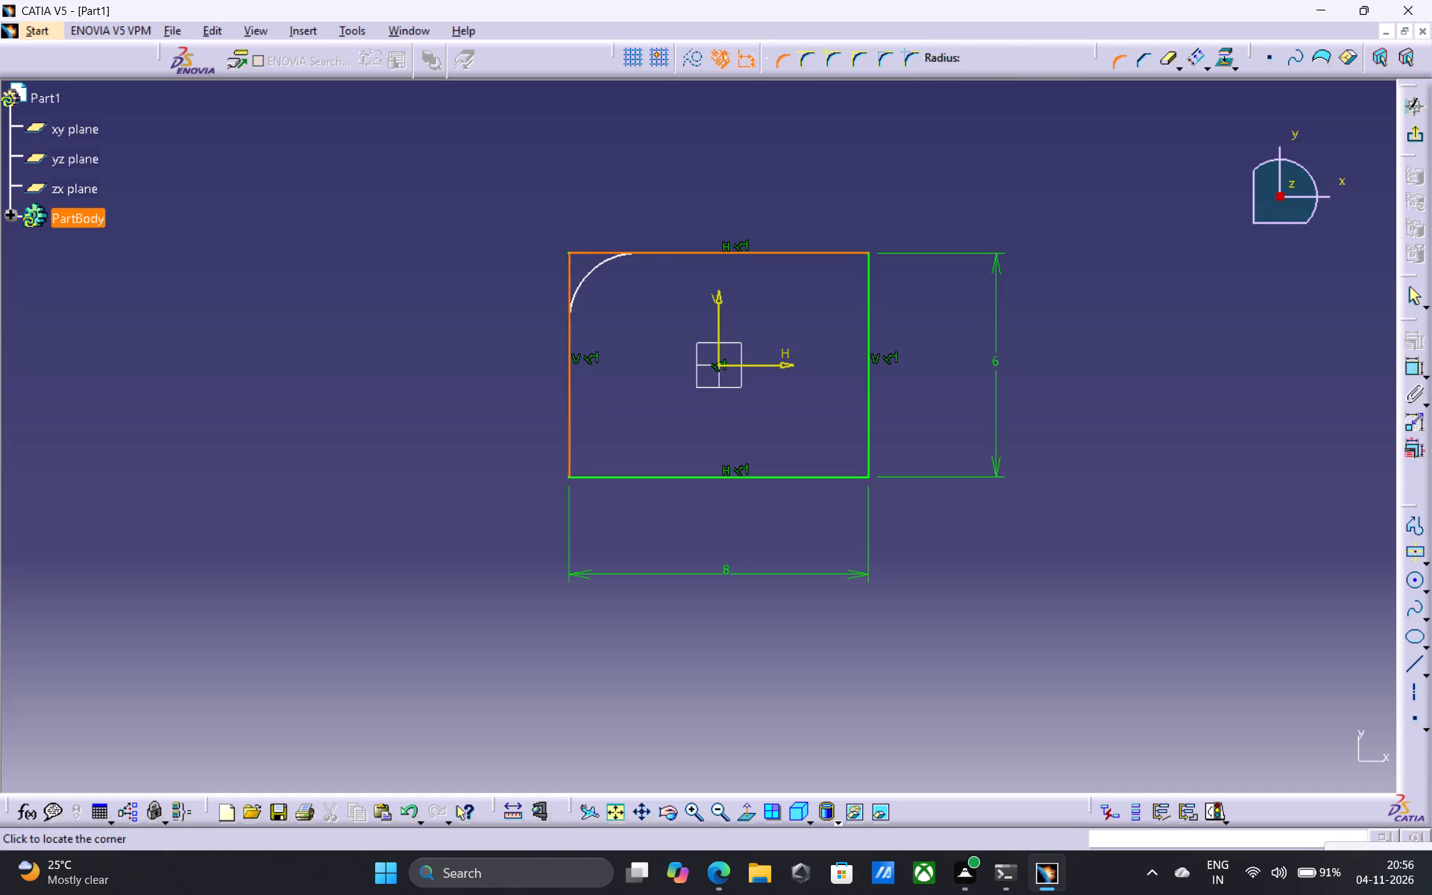
pyautogui.press('Tab')
pyautogui.press('Tab')
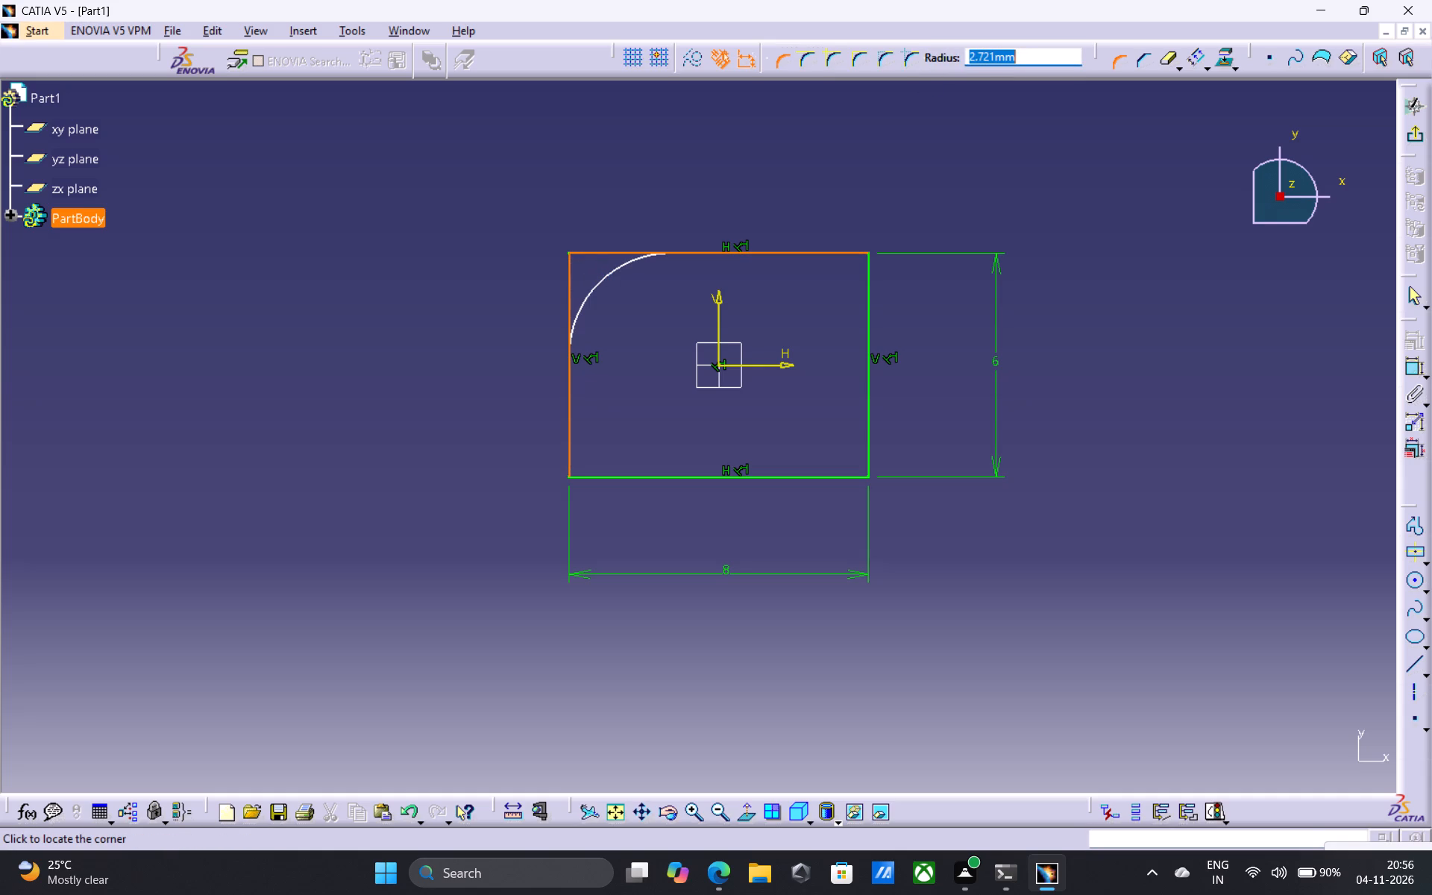
pyautogui.write('1.5')
pyautogui.press('Return')
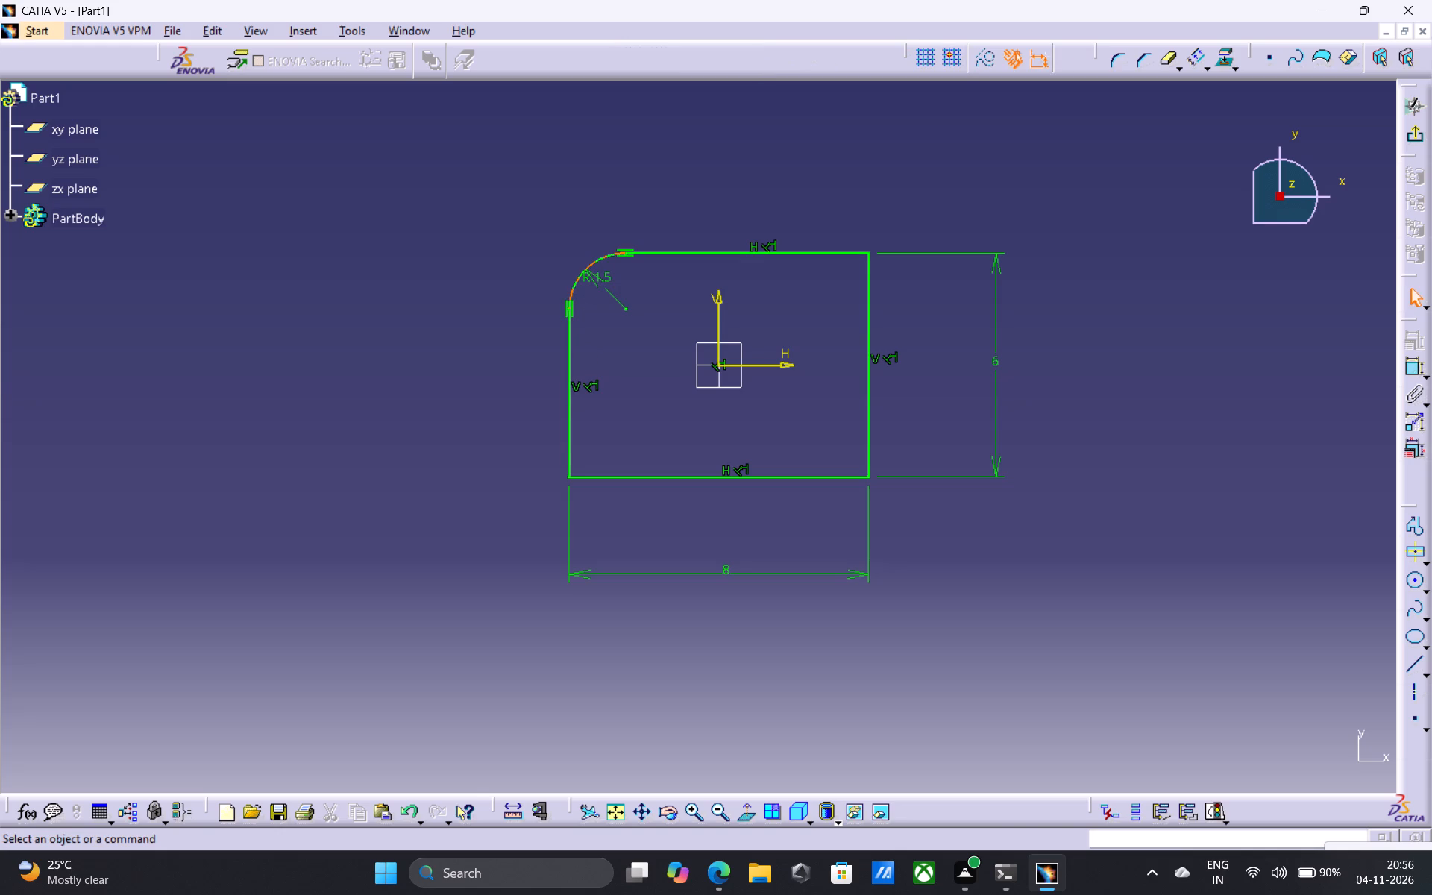
# Round the rectangle's upper-right corner with a 1.5 mm radius, converting the right side's length constraint into a distance.
pyautogui.click(1116, 54)
pyautogui.click(801, 255)
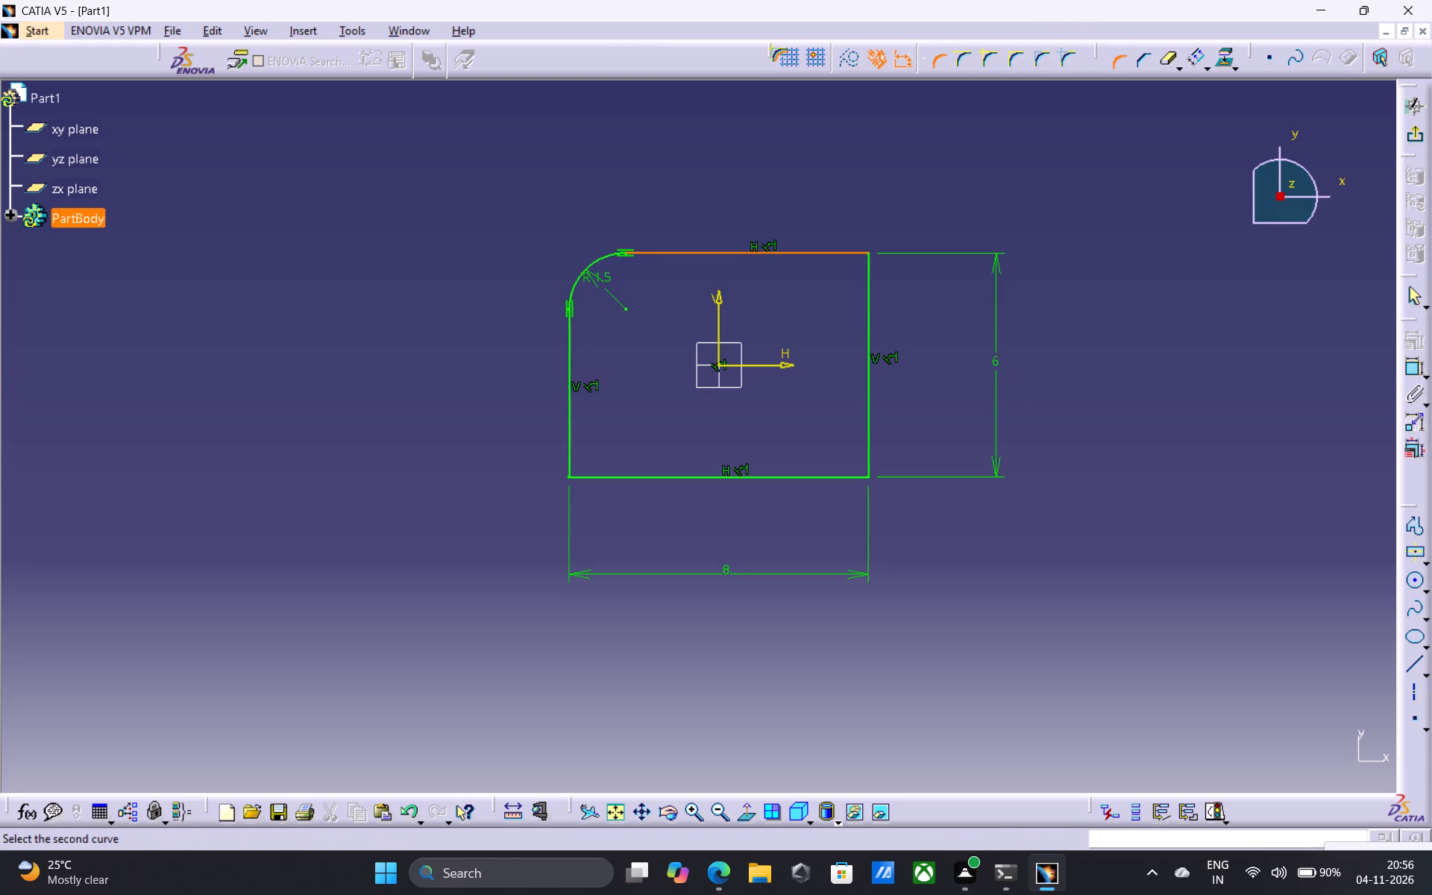
pyautogui.click(870, 325)
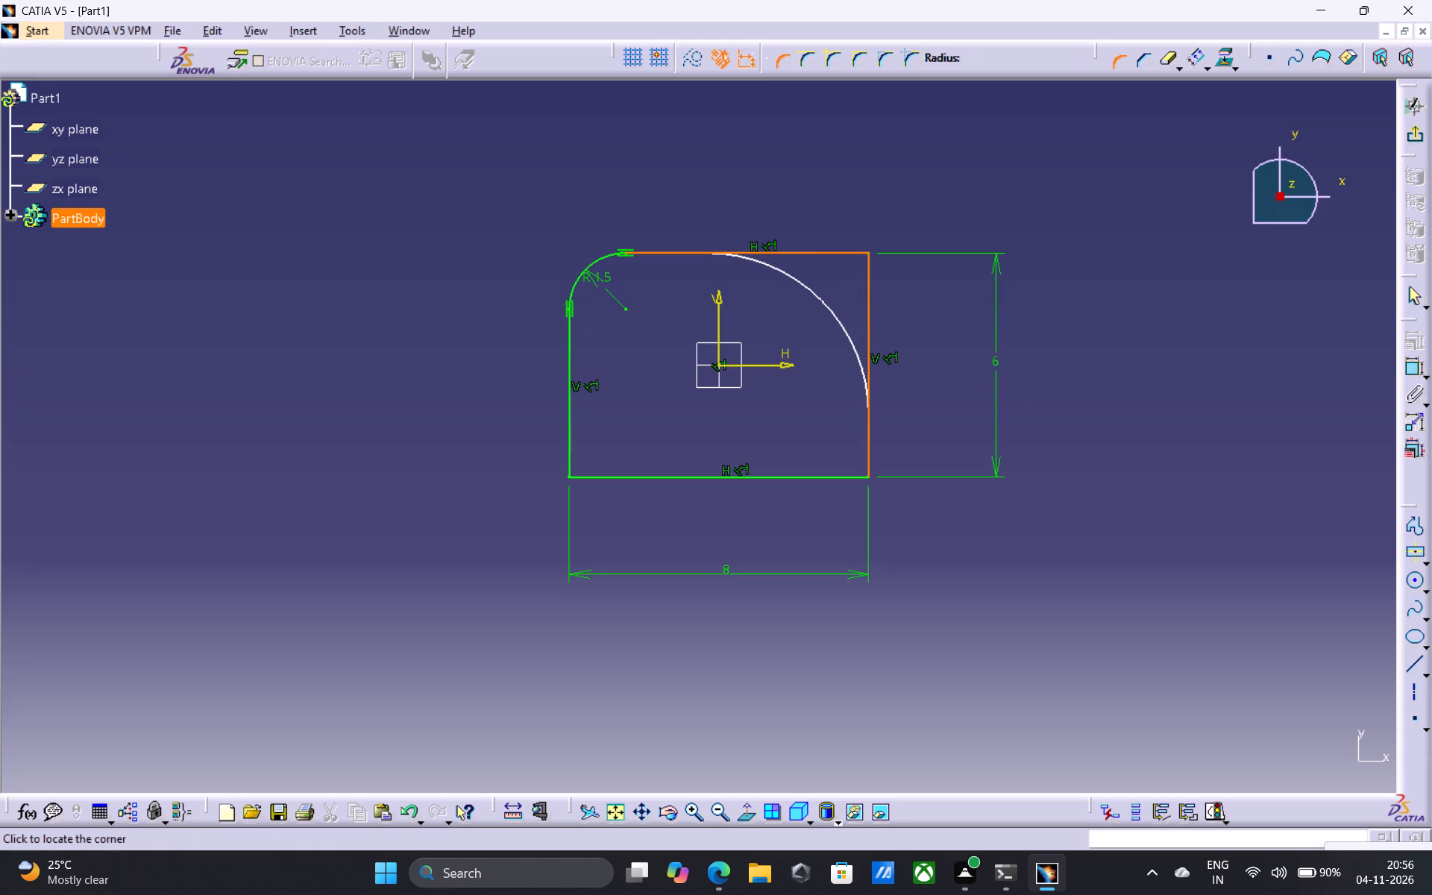
pyautogui.press('Tab')
pyautogui.press('Tab')
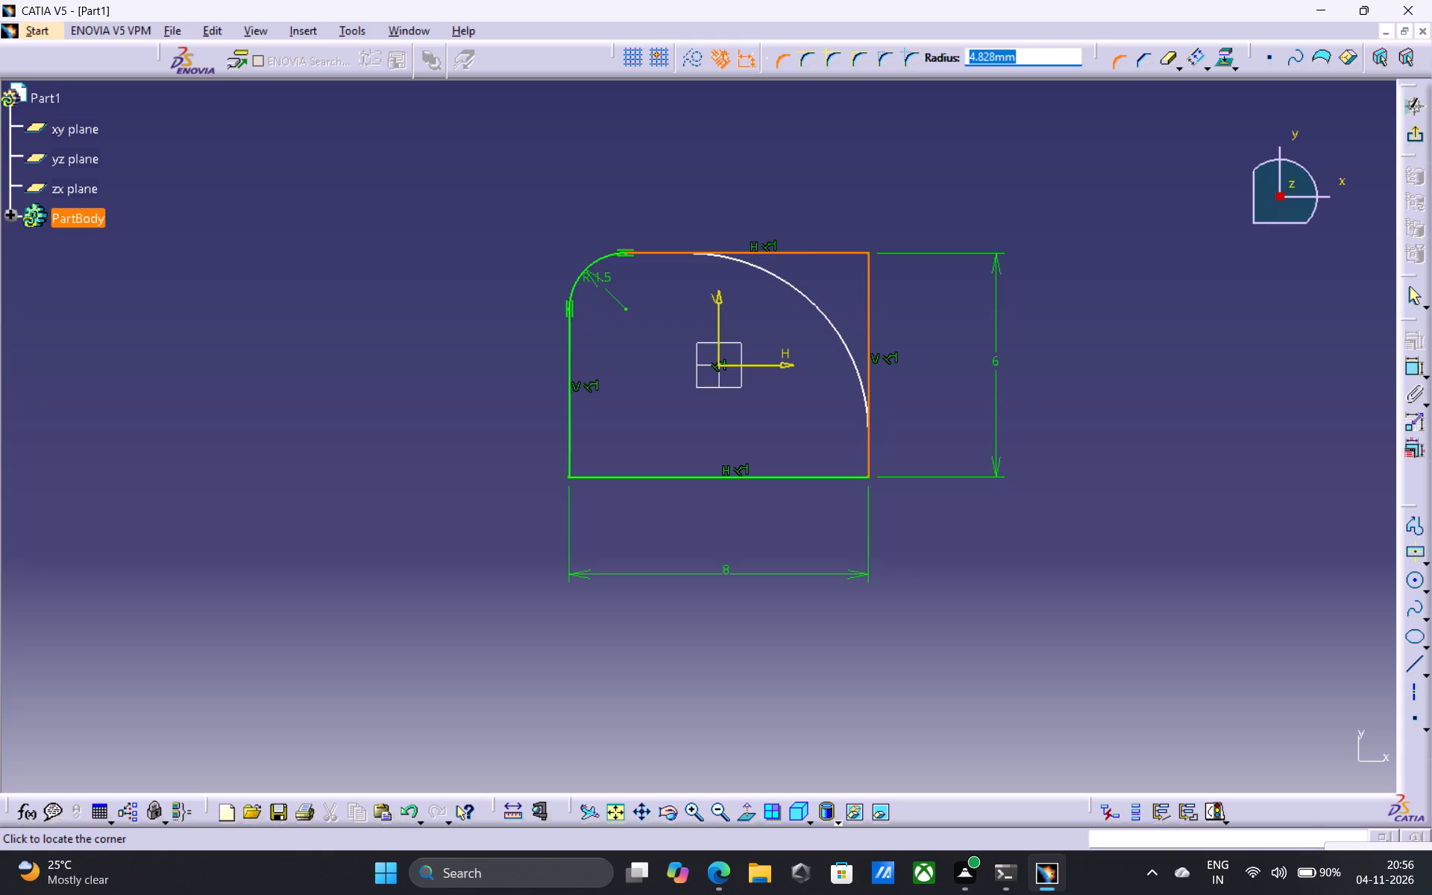
pyautogui.write('1.5')
pyautogui.press('Return')
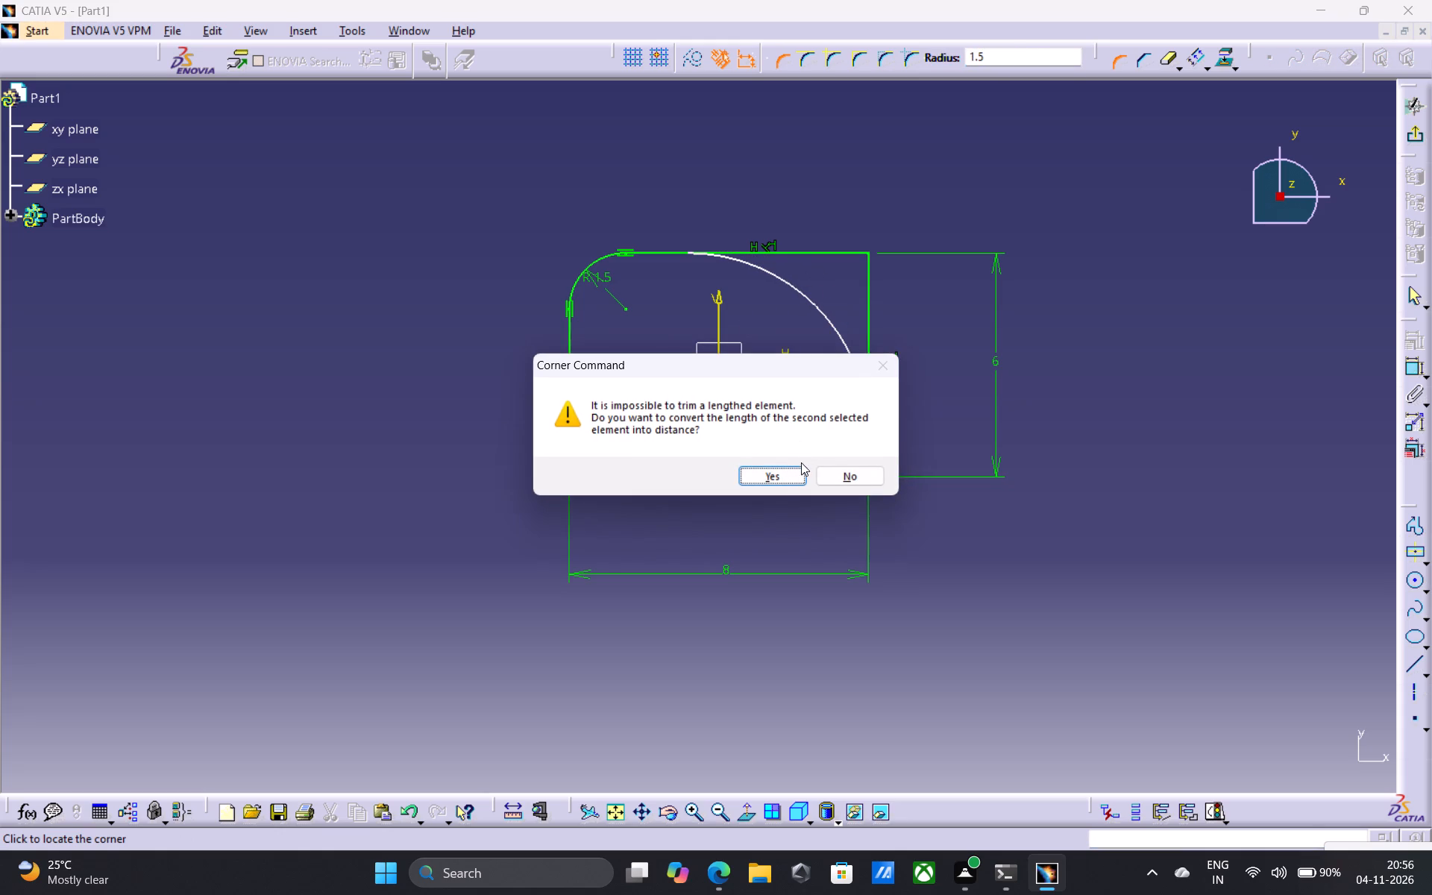
pyautogui.click(786, 480)
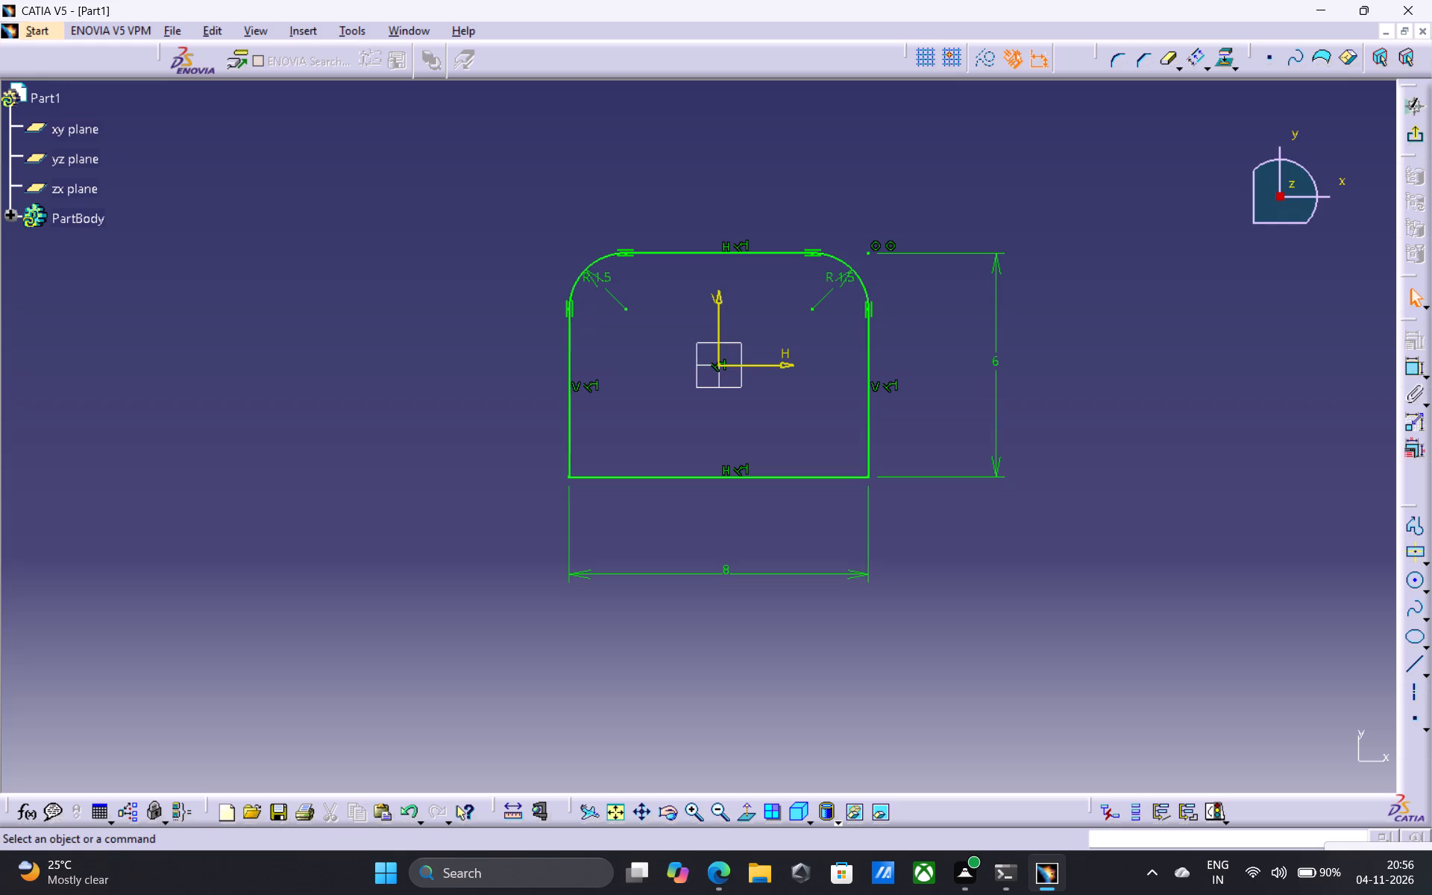
# Draw a horizontal line about 8 mm long from the H axis arrow tip, ending about 10 mm right of the origin.
pyautogui.moveTo(1419, 663); pyautogui.dragTo(1412, 662)
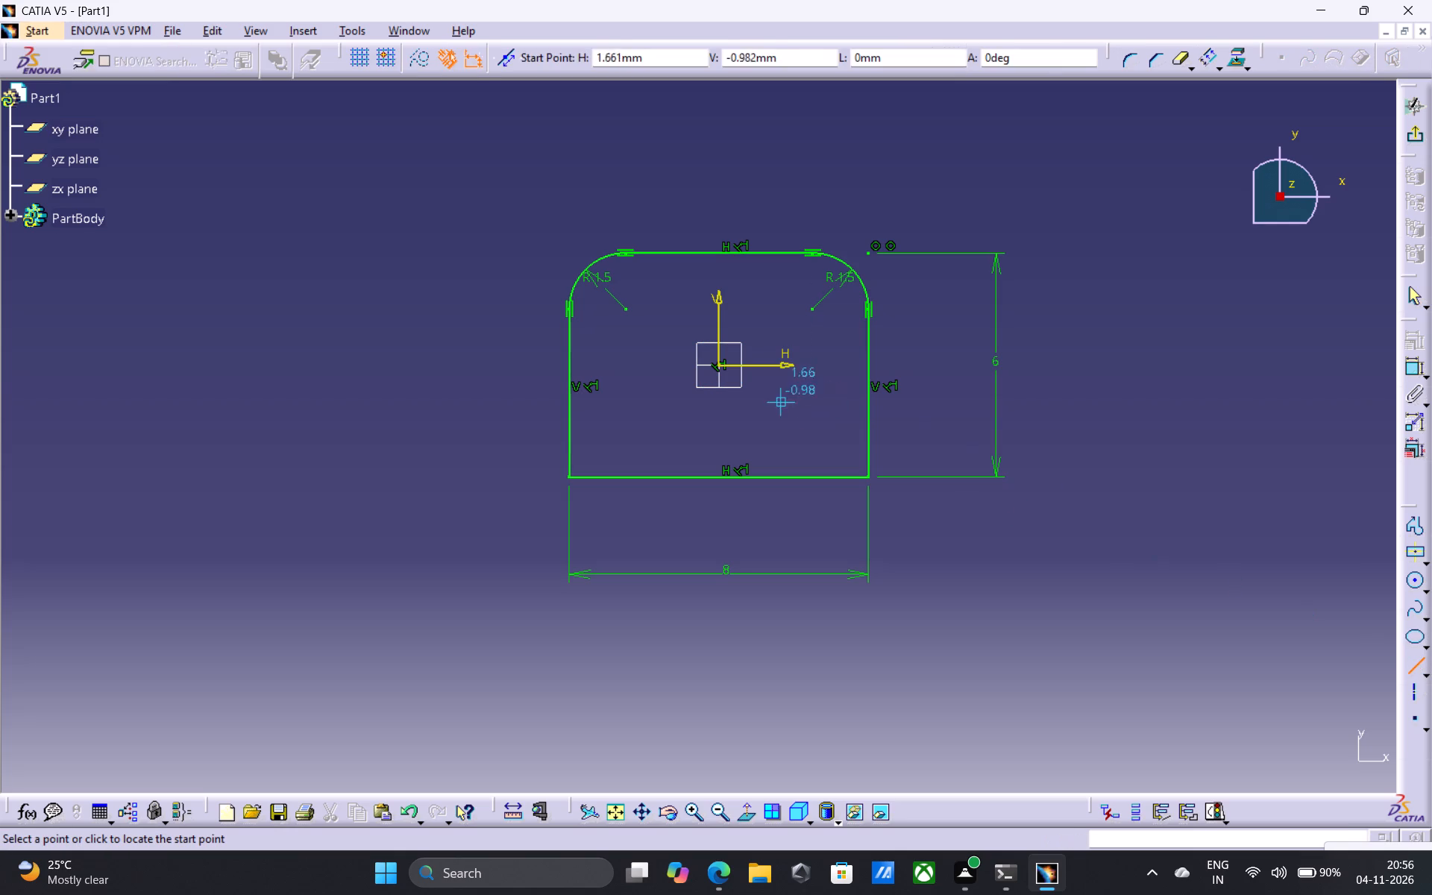
pyautogui.click(794, 365)
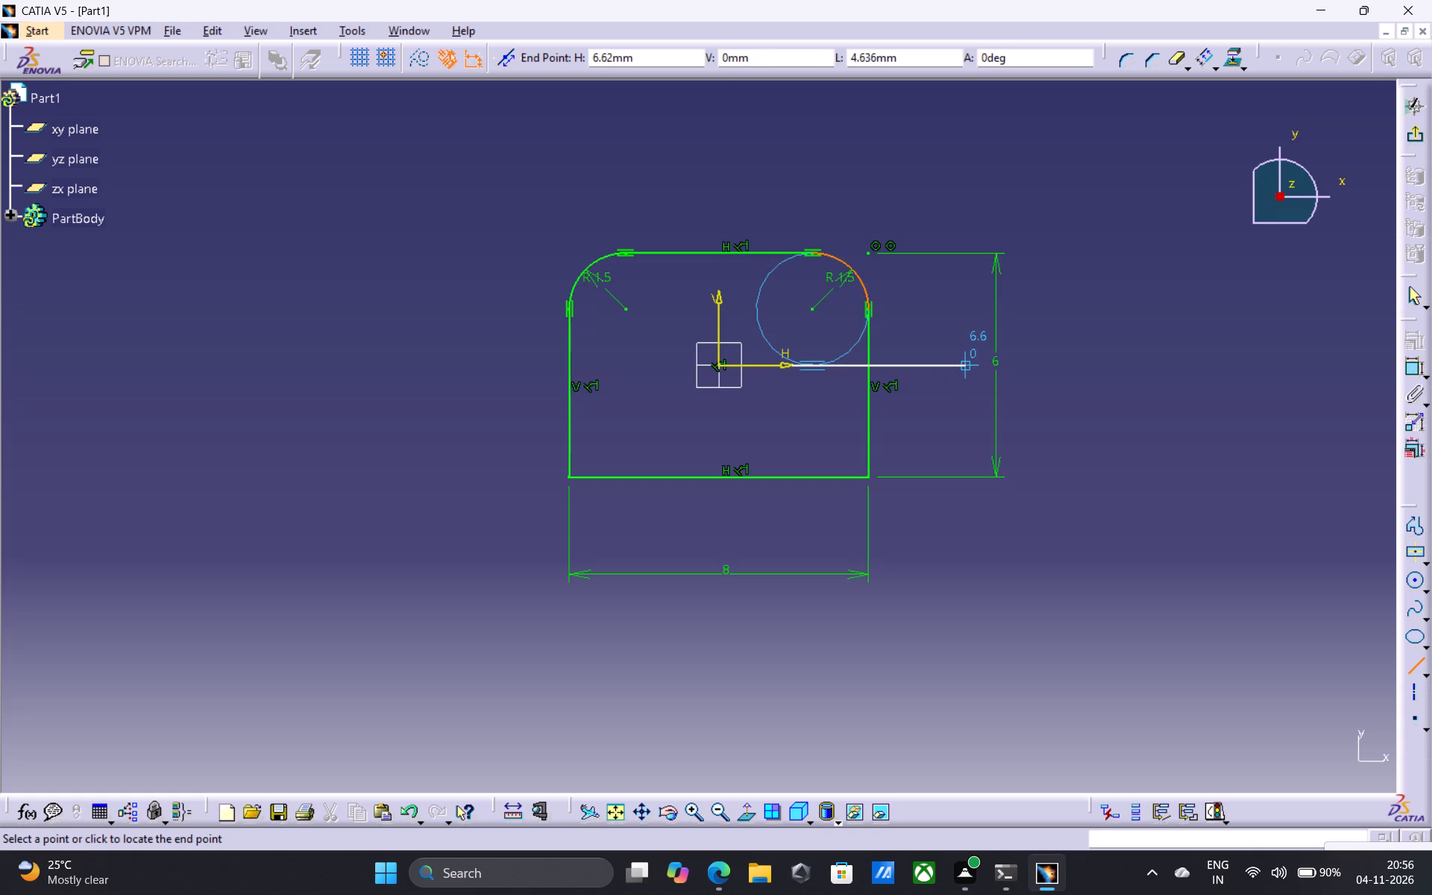
pyautogui.click(1096, 368)
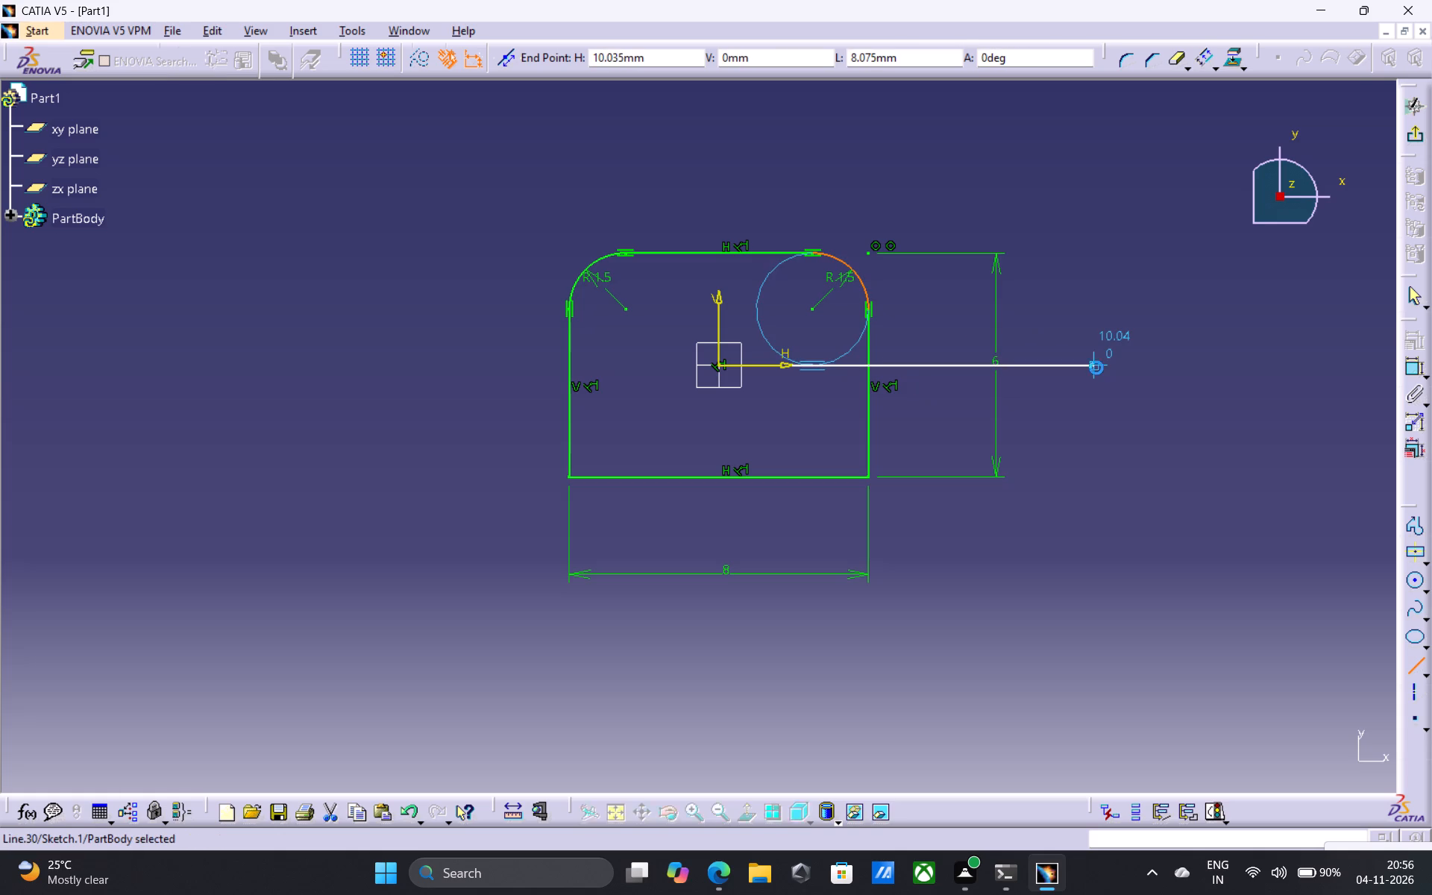
# Draw two vertical lines from the horizontal line's outer end, one about 2 mm upward and one about 2.6 mm downward.
pyautogui.click(1417, 669)
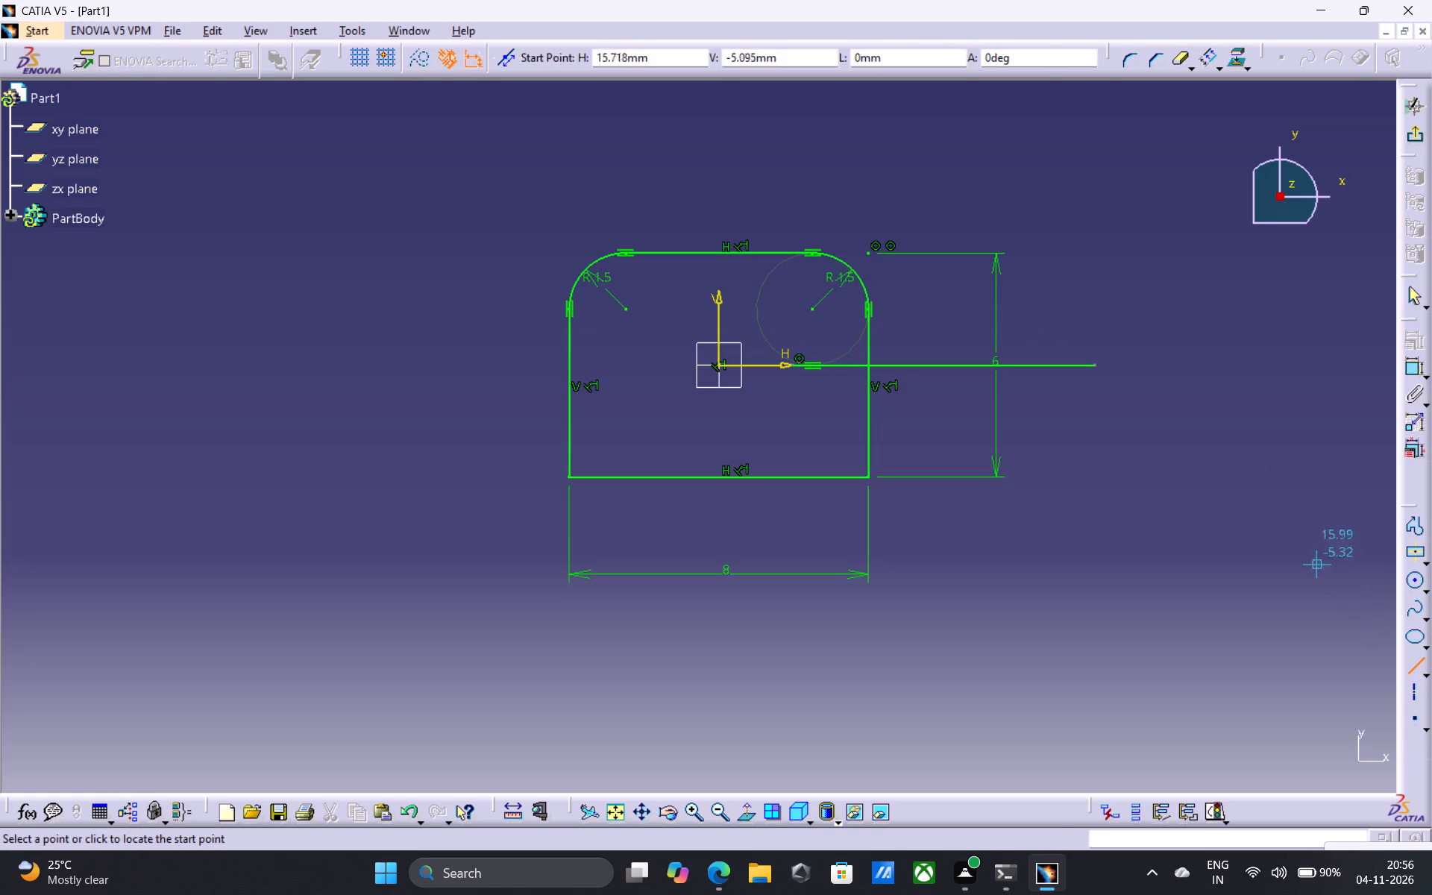
pyautogui.click(1098, 366)
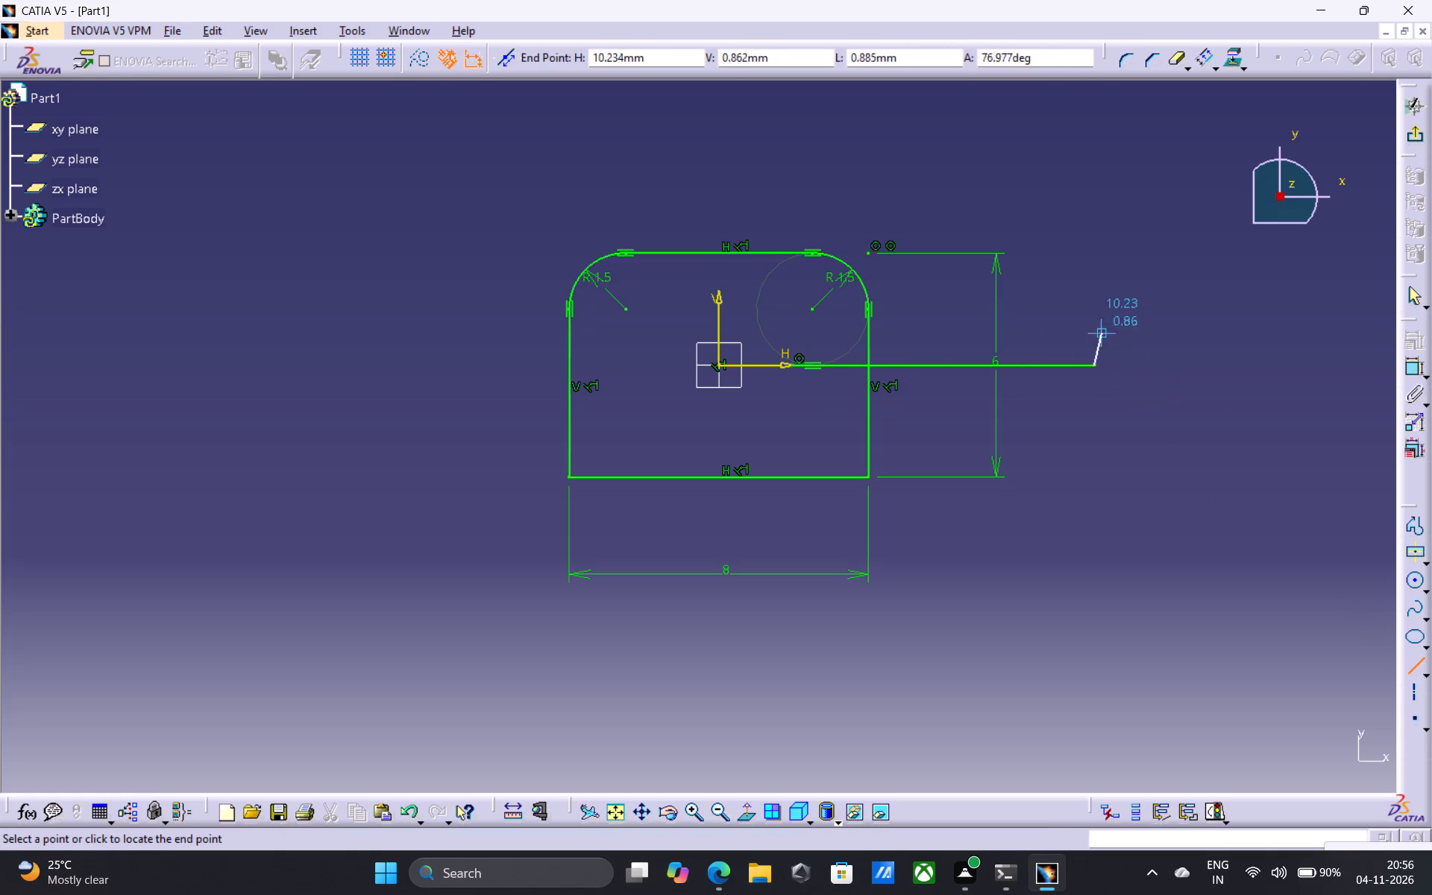
pyautogui.click(1096, 288)
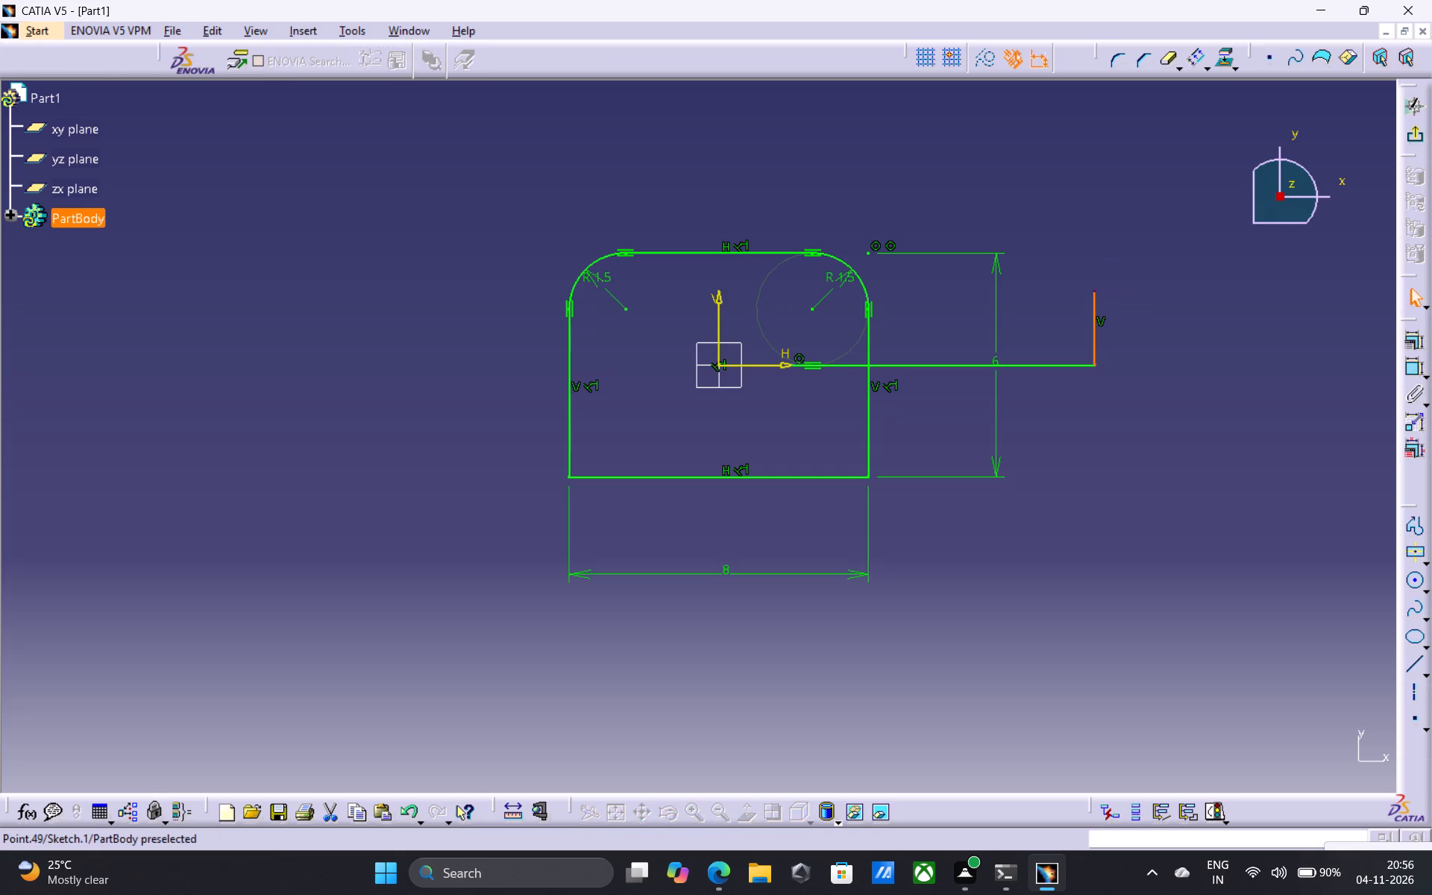
pyautogui.click(1418, 668)
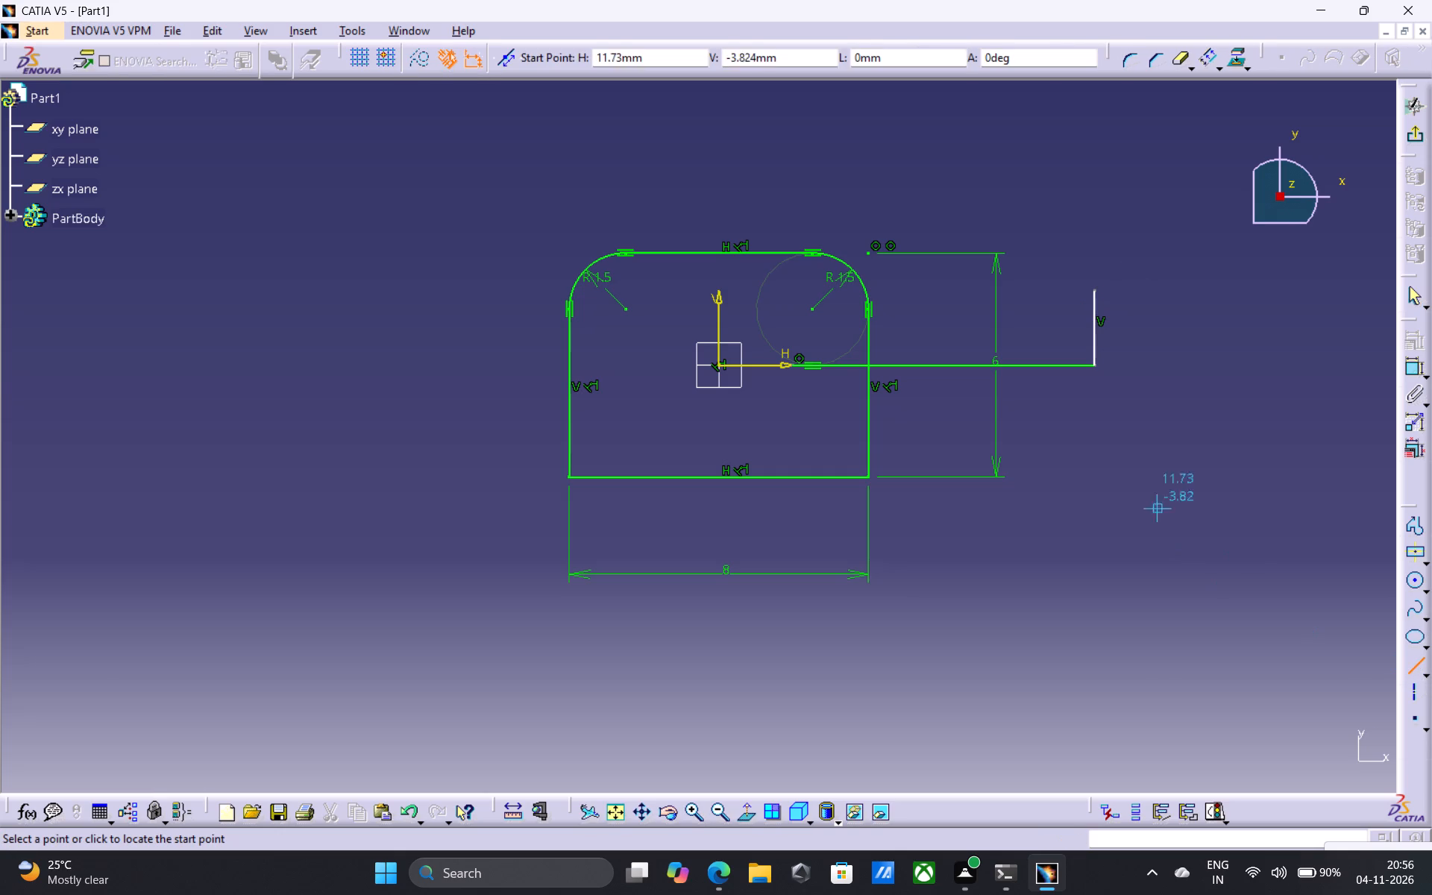
pyautogui.click(1096, 366)
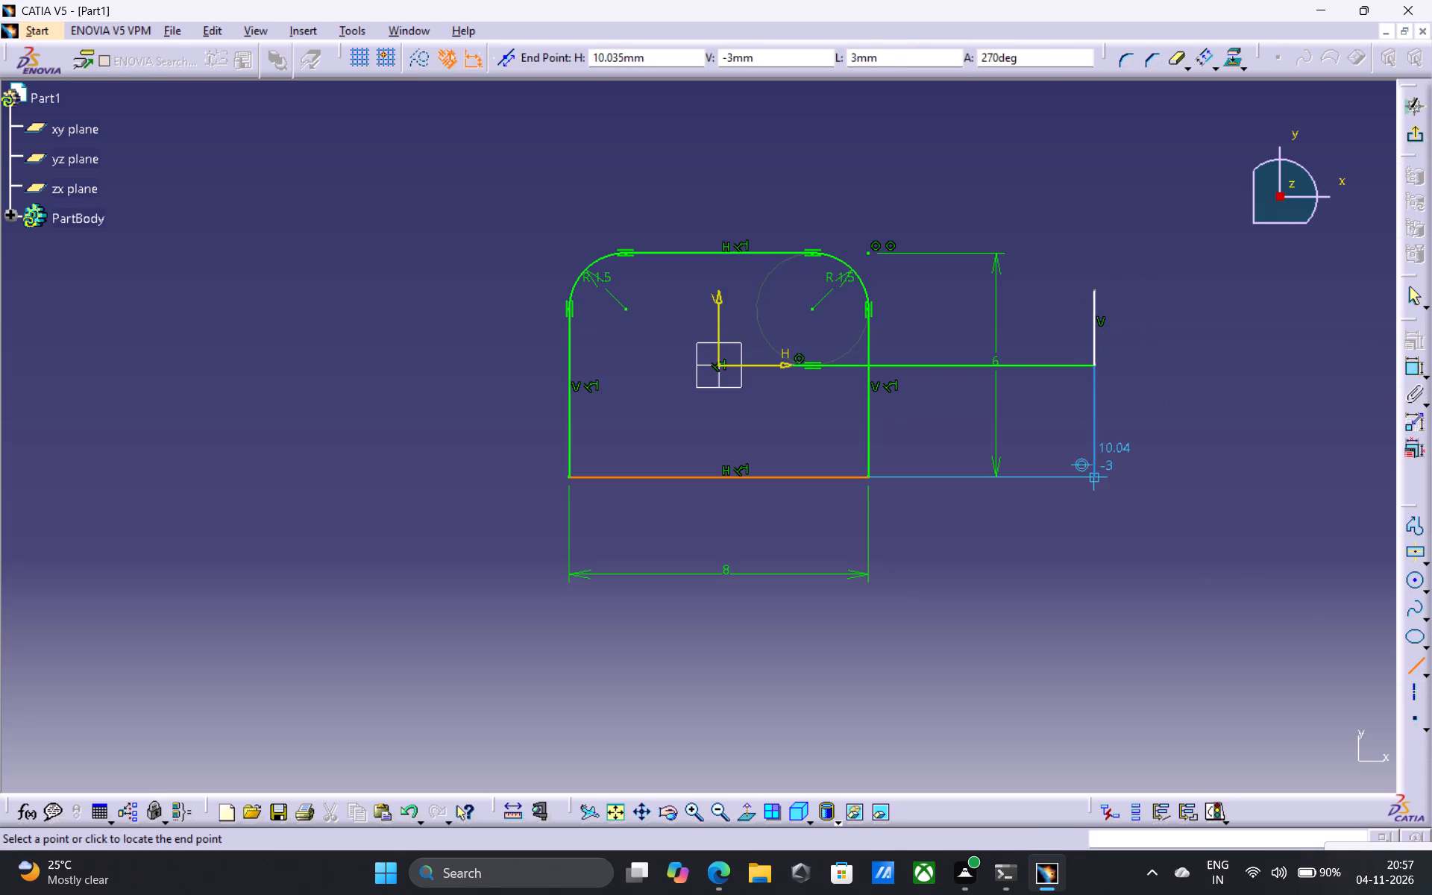
pyautogui.click(1095, 465)
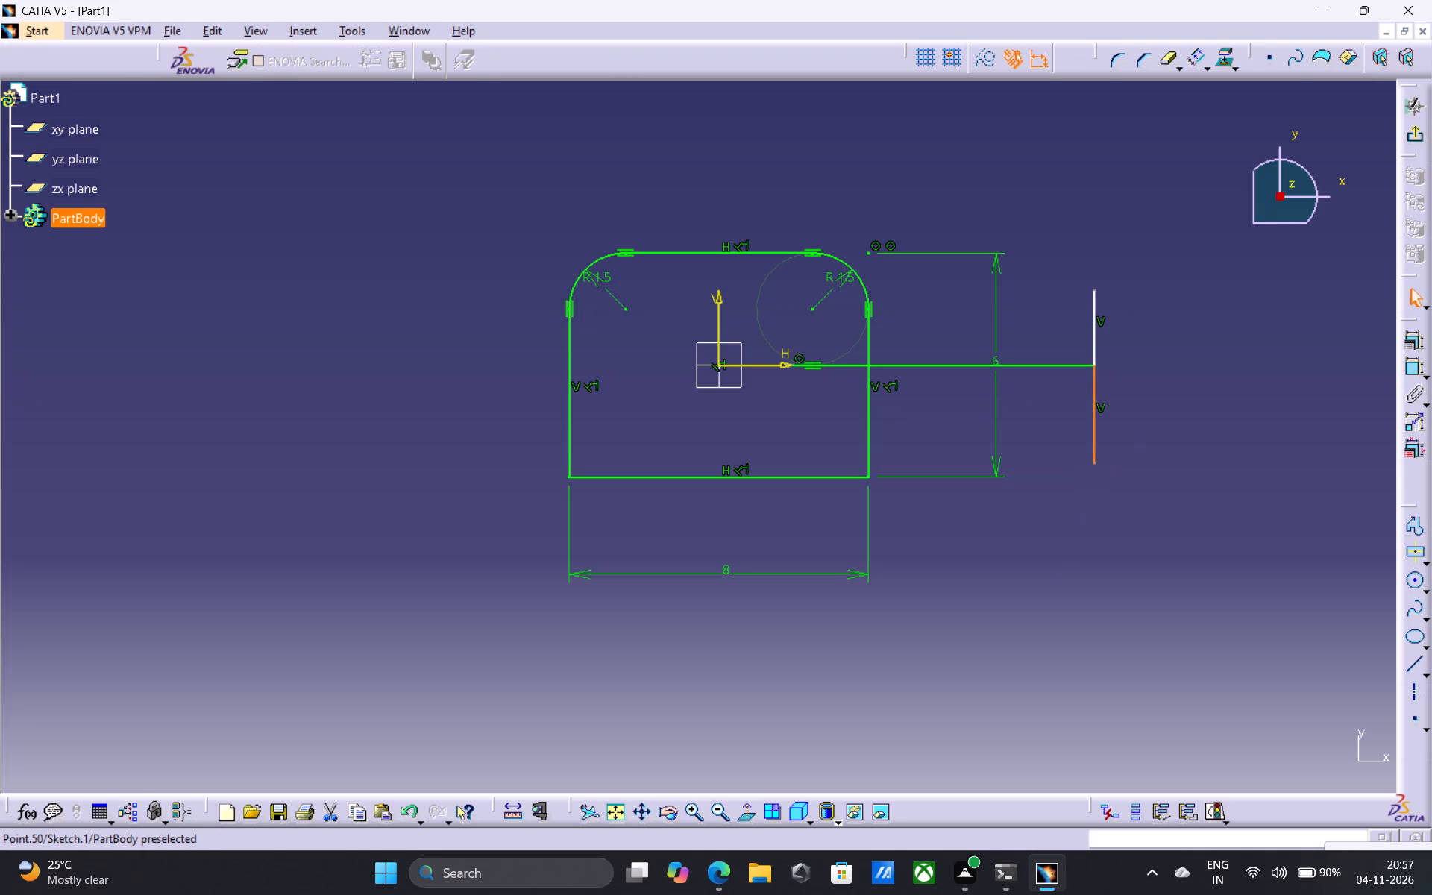
# Dimension the lower vertical line at the horizontal line's outer end and set its length to 1 mm.
pyautogui.doubleClick(1412, 359)
pyautogui.click(1210, 425)
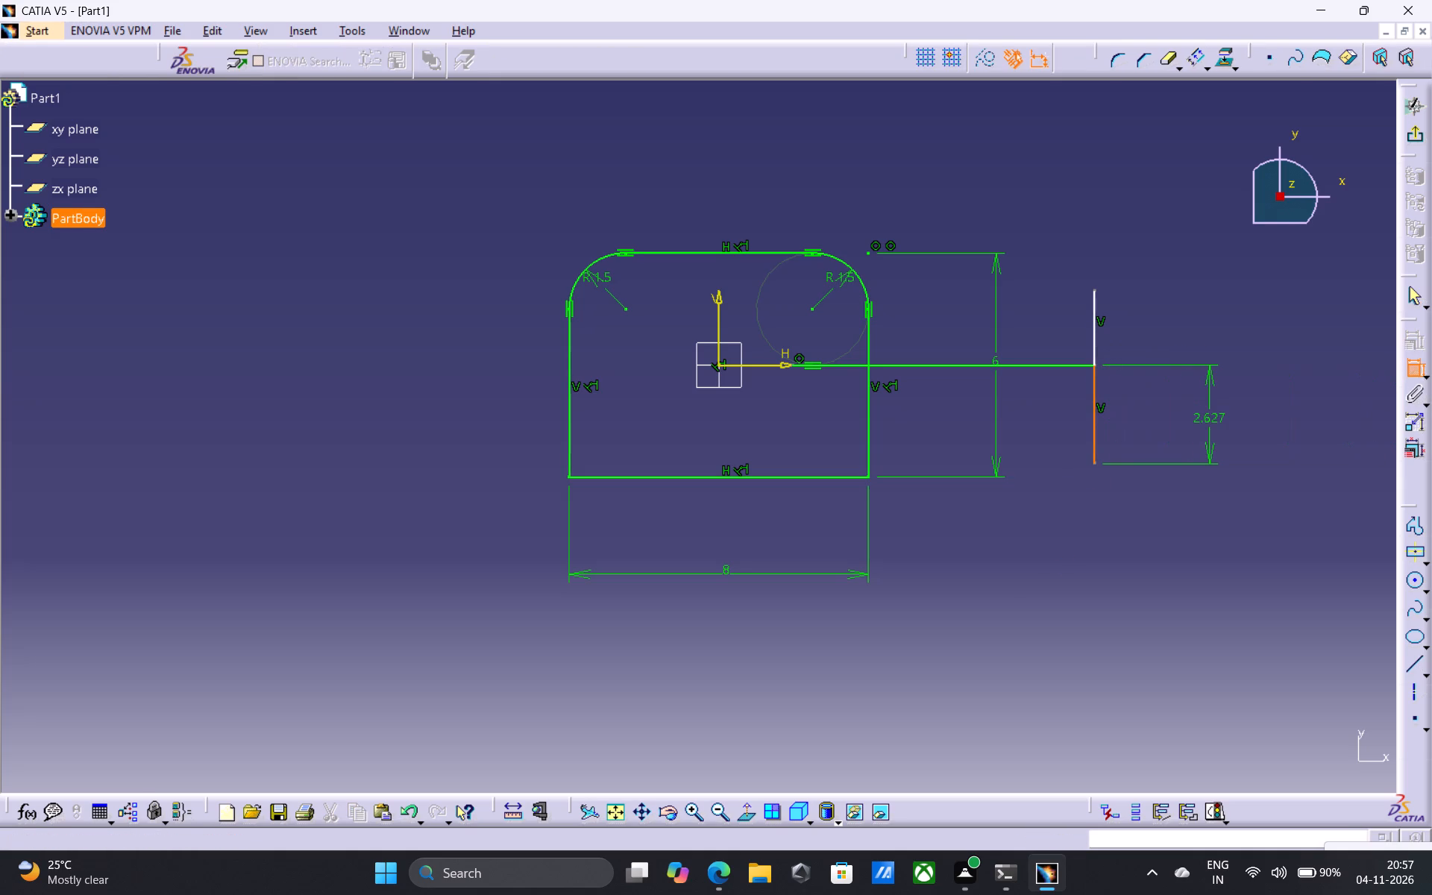
pyautogui.doubleClick(1212, 418)
pyautogui.press('1')
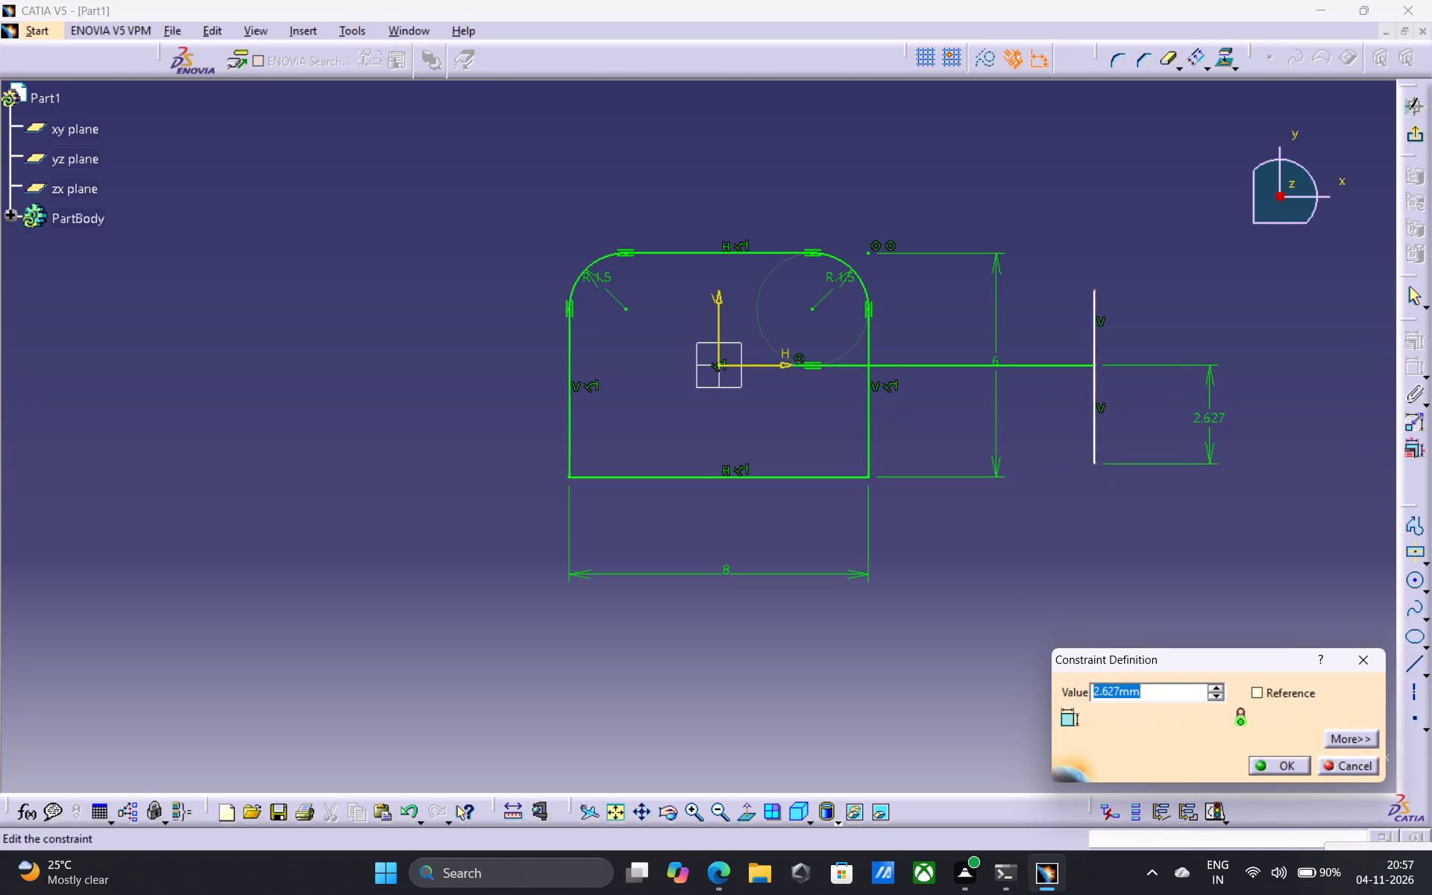
pyautogui.press('Return')
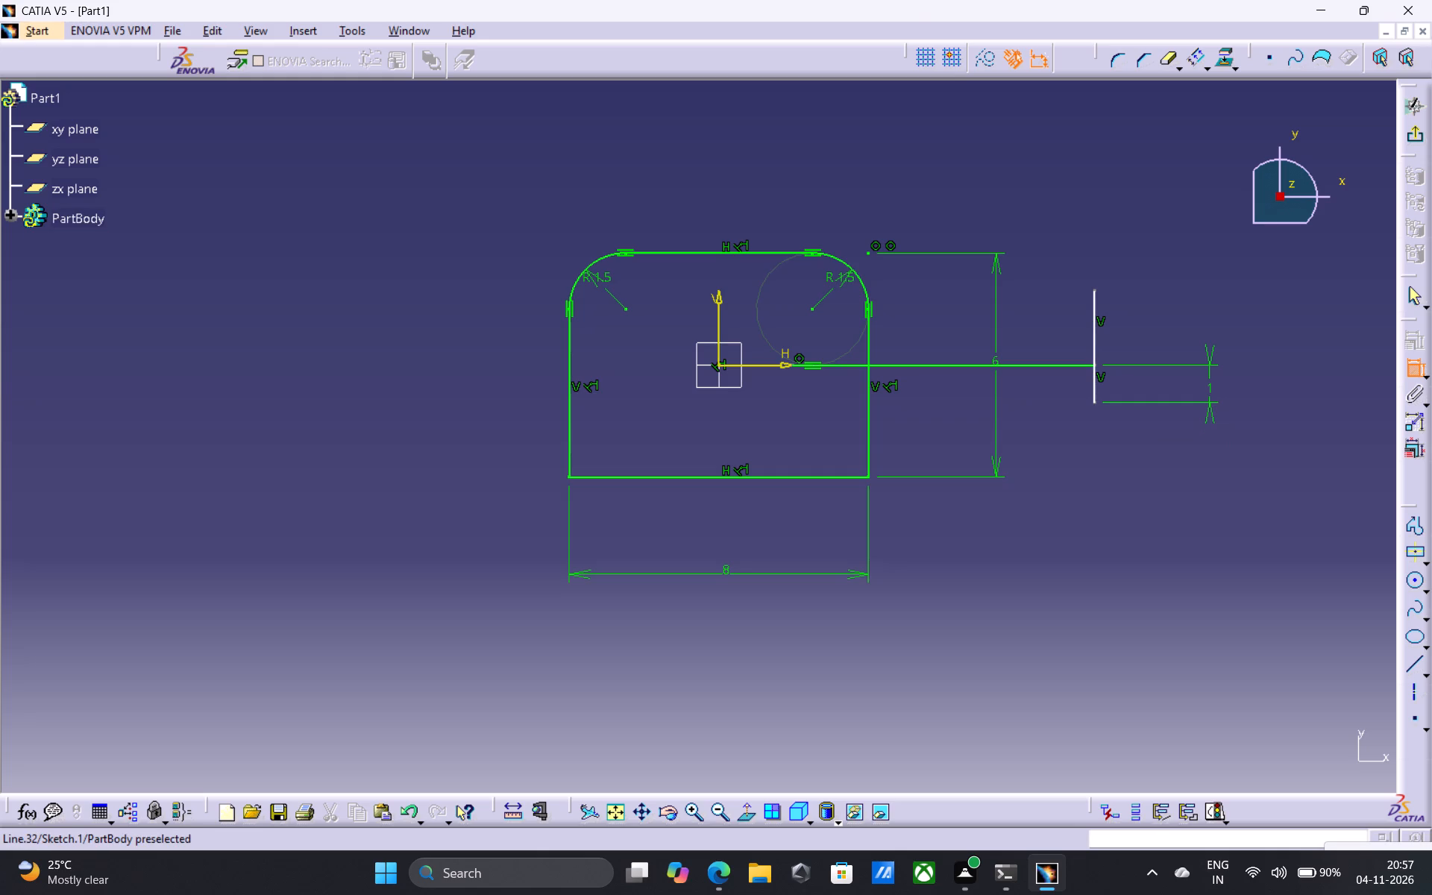
# Dimension the upper vertical line at the horizontal line's outer end and set its length to 1 mm.
pyautogui.click(1095, 327)
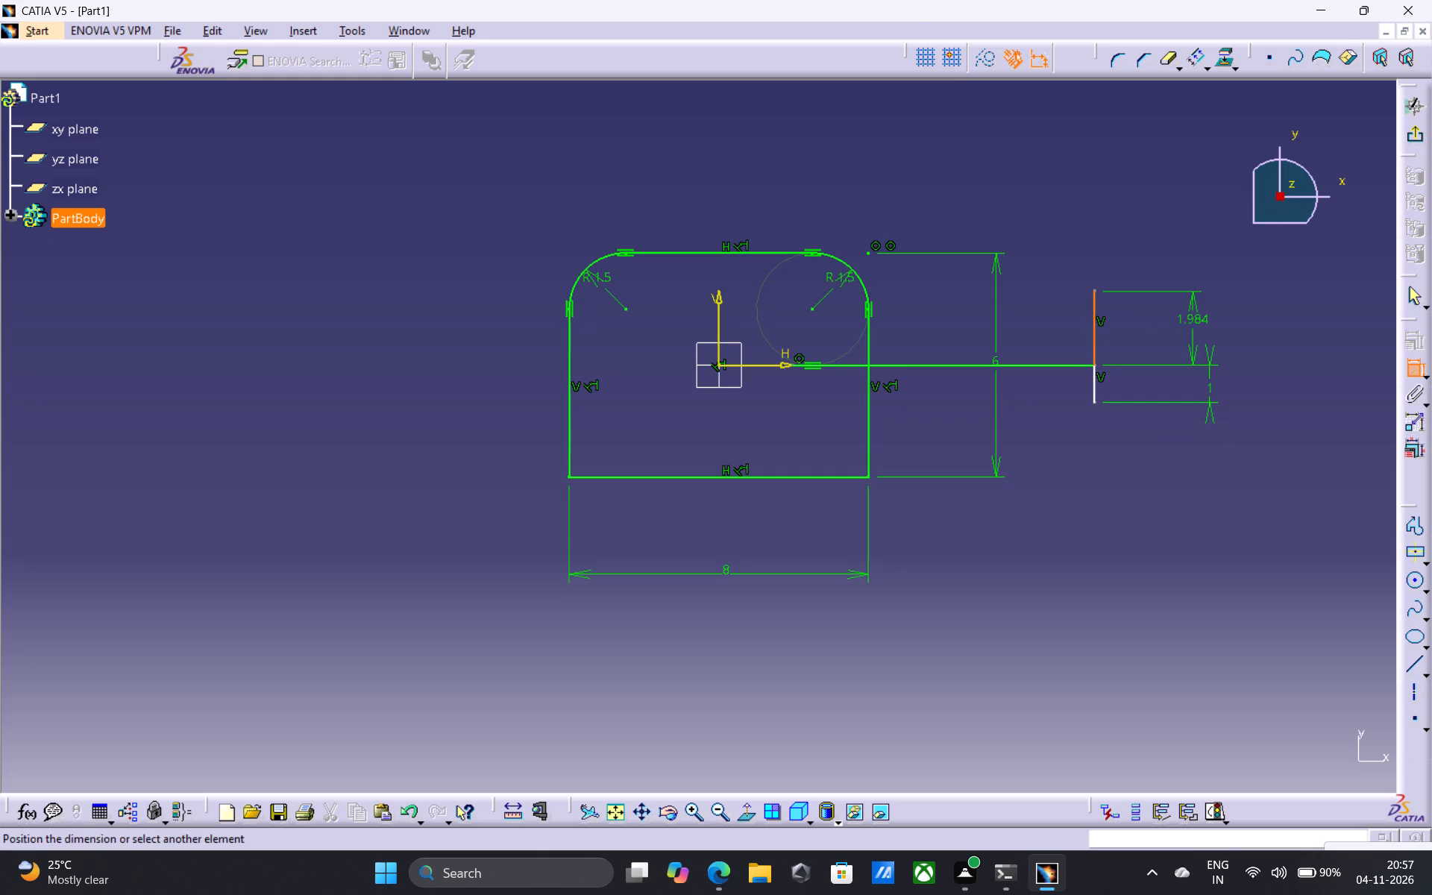
pyautogui.click(1207, 324)
pyautogui.doubleClick(1210, 321)
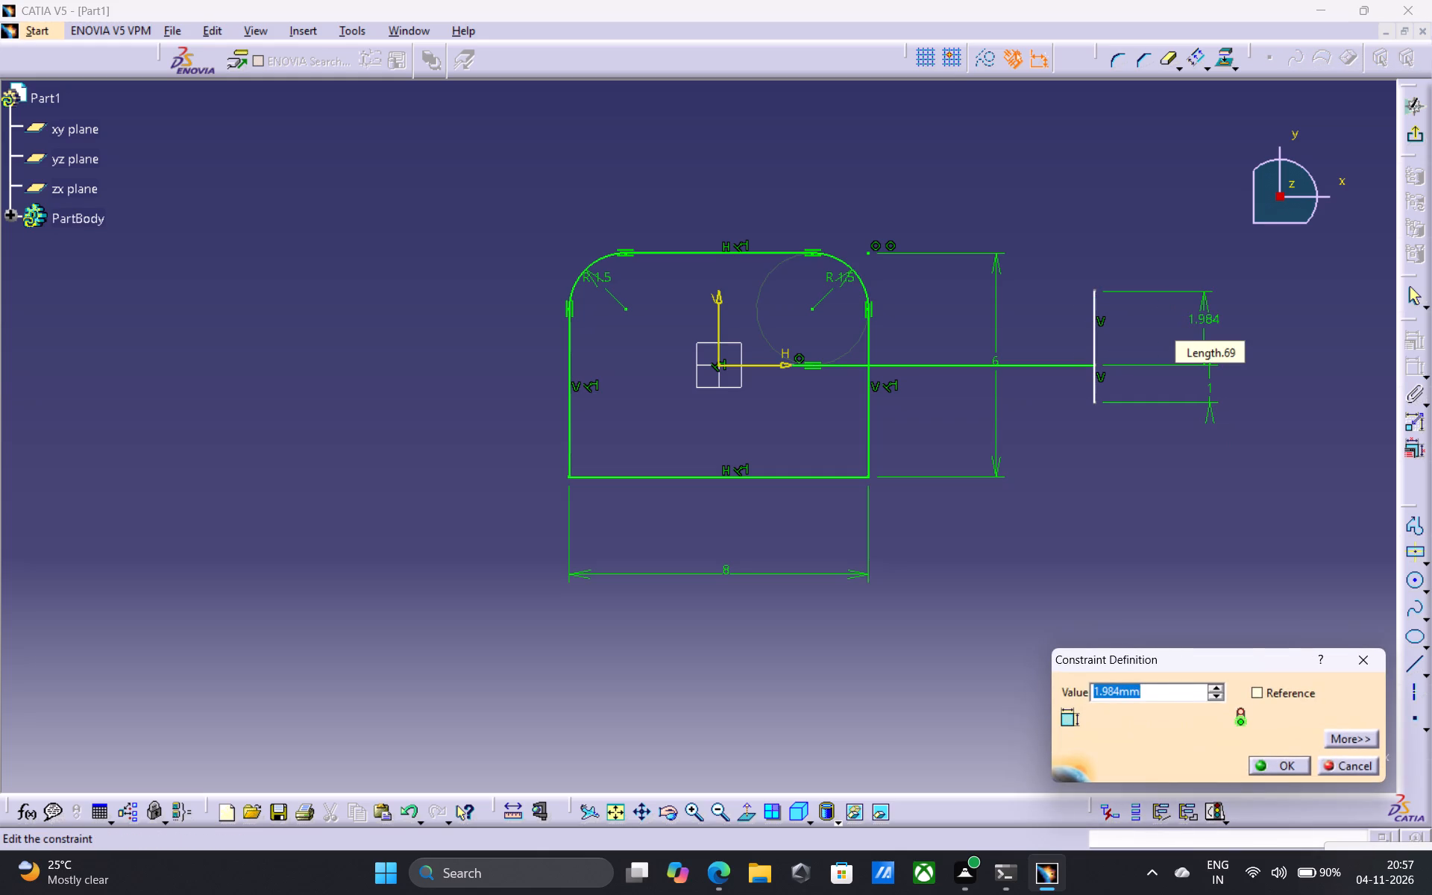
pyautogui.press('1')
pyautogui.press('Return')
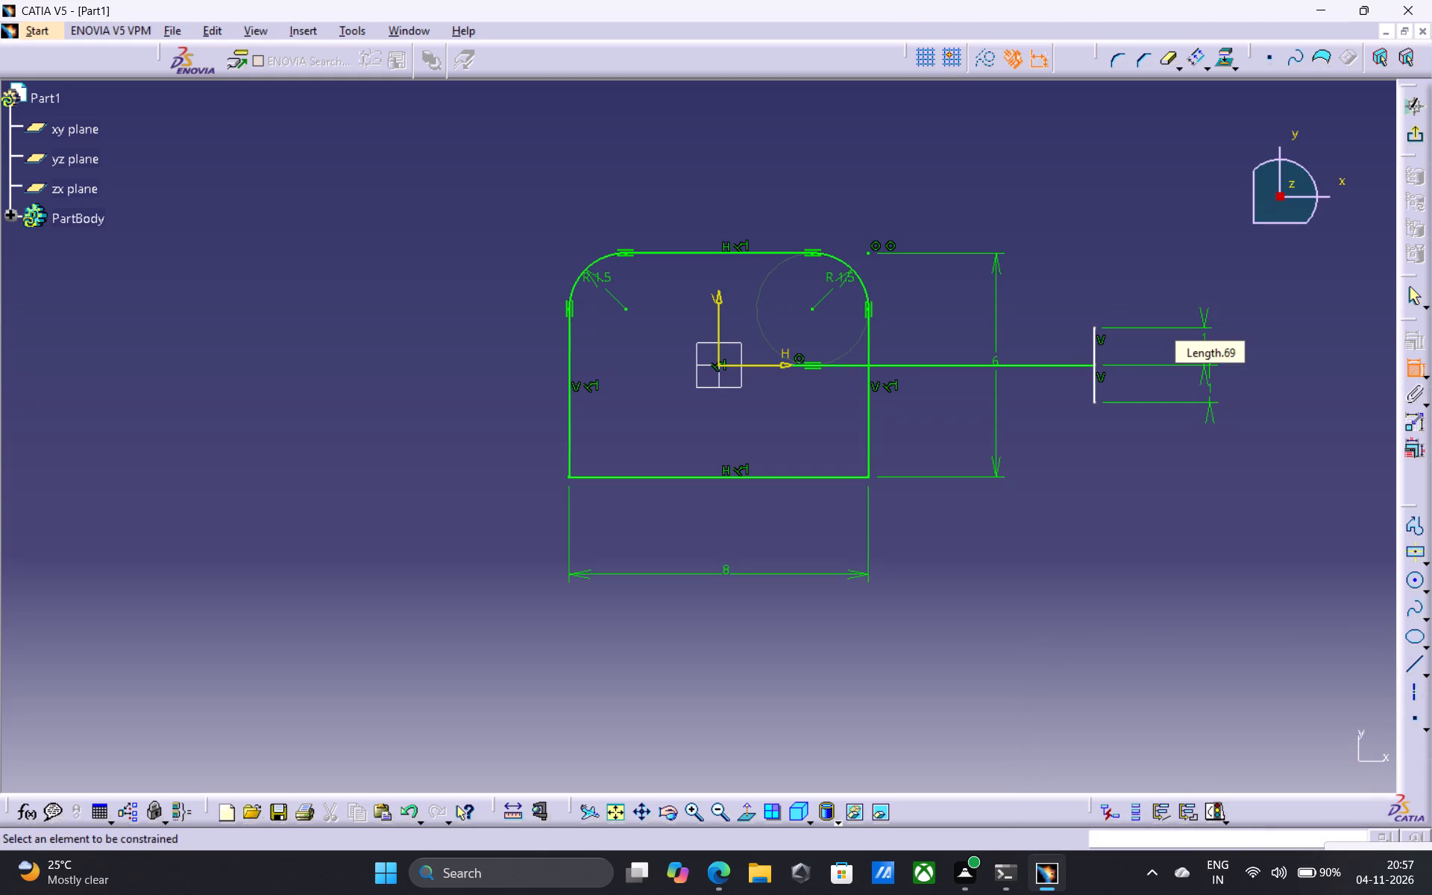
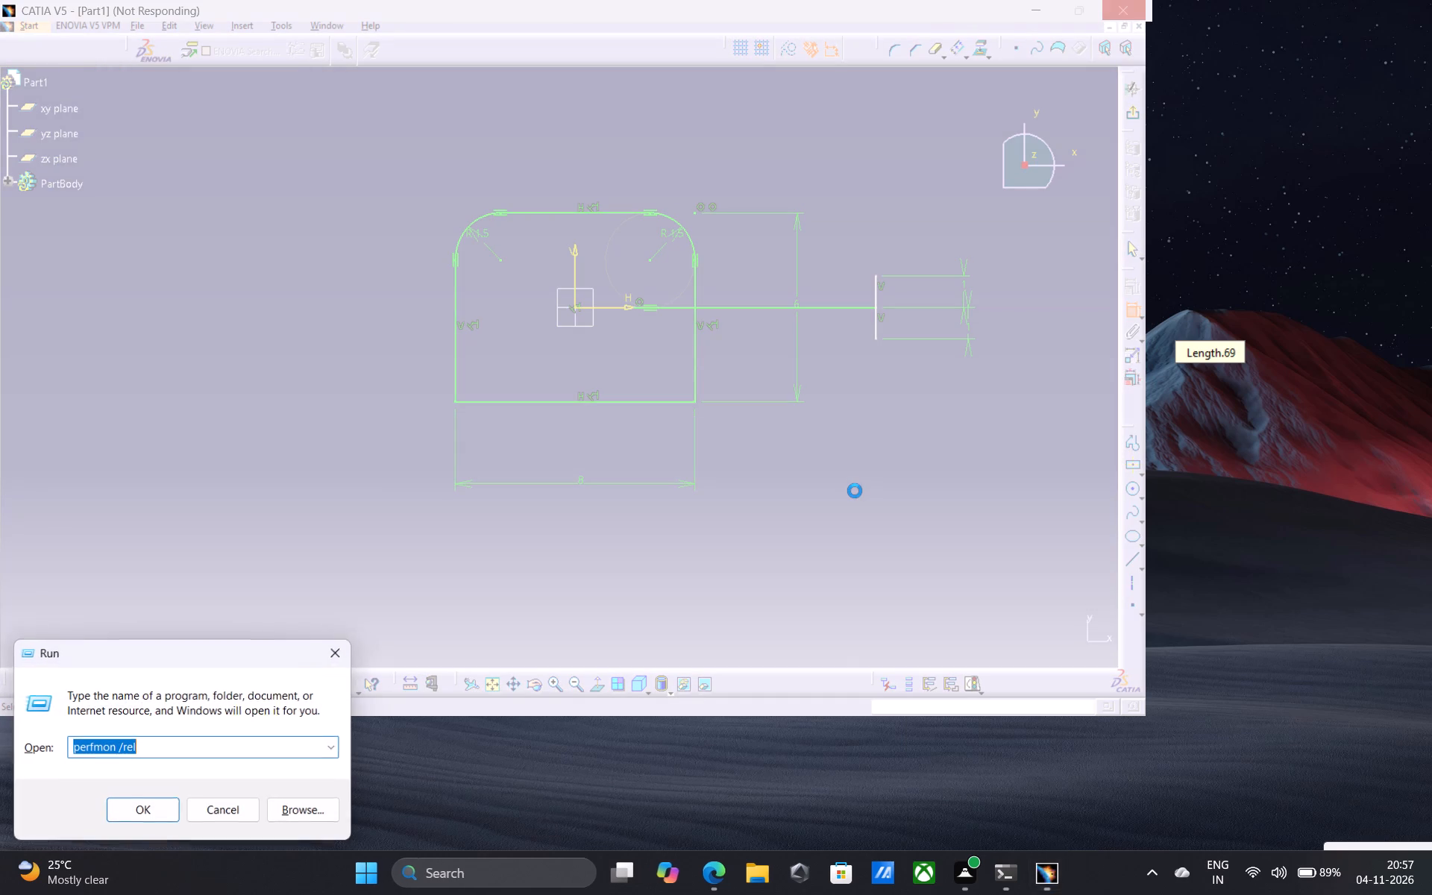
# Run perfmon /rel to view the Reliability Monitor history, and return to the CATIA sketch.
pyautogui.press('Return')
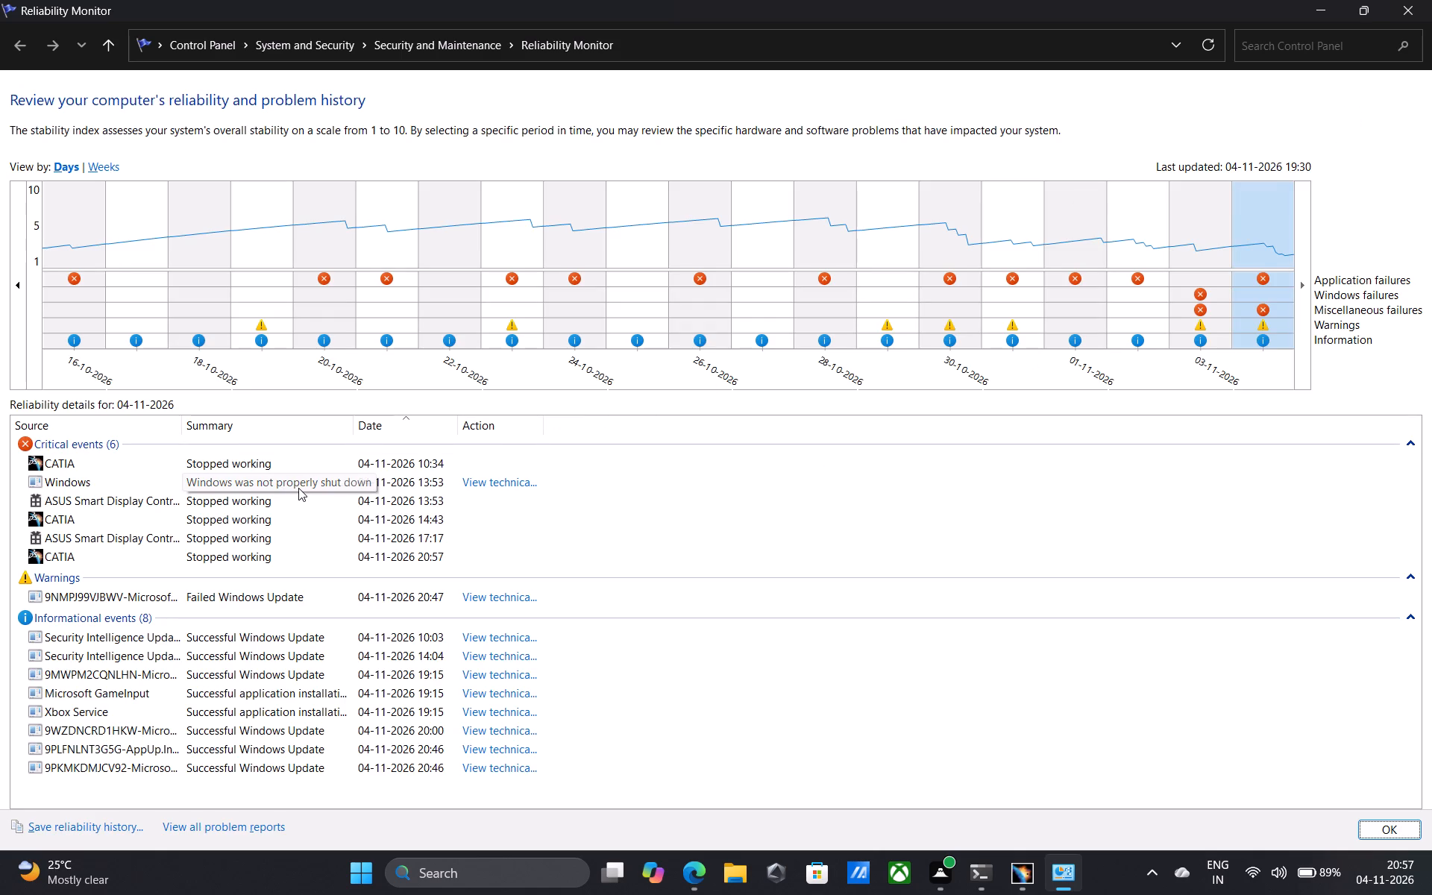
pyautogui.click(1407, 7)
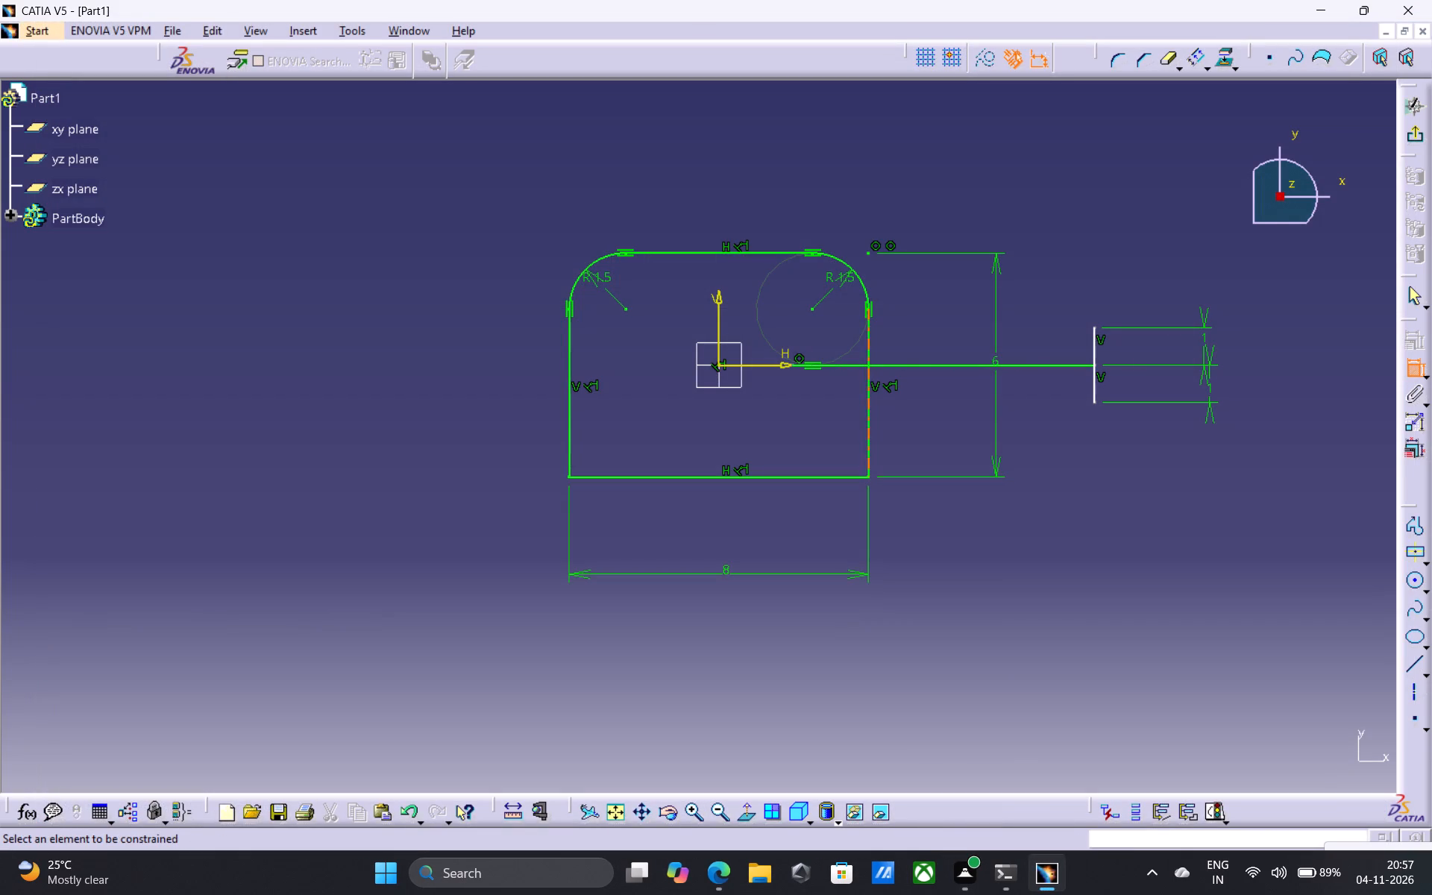
# Delete the long horizontal line between the H axis arrow tip and the two short vertical lines.
pyautogui.click(917, 367)
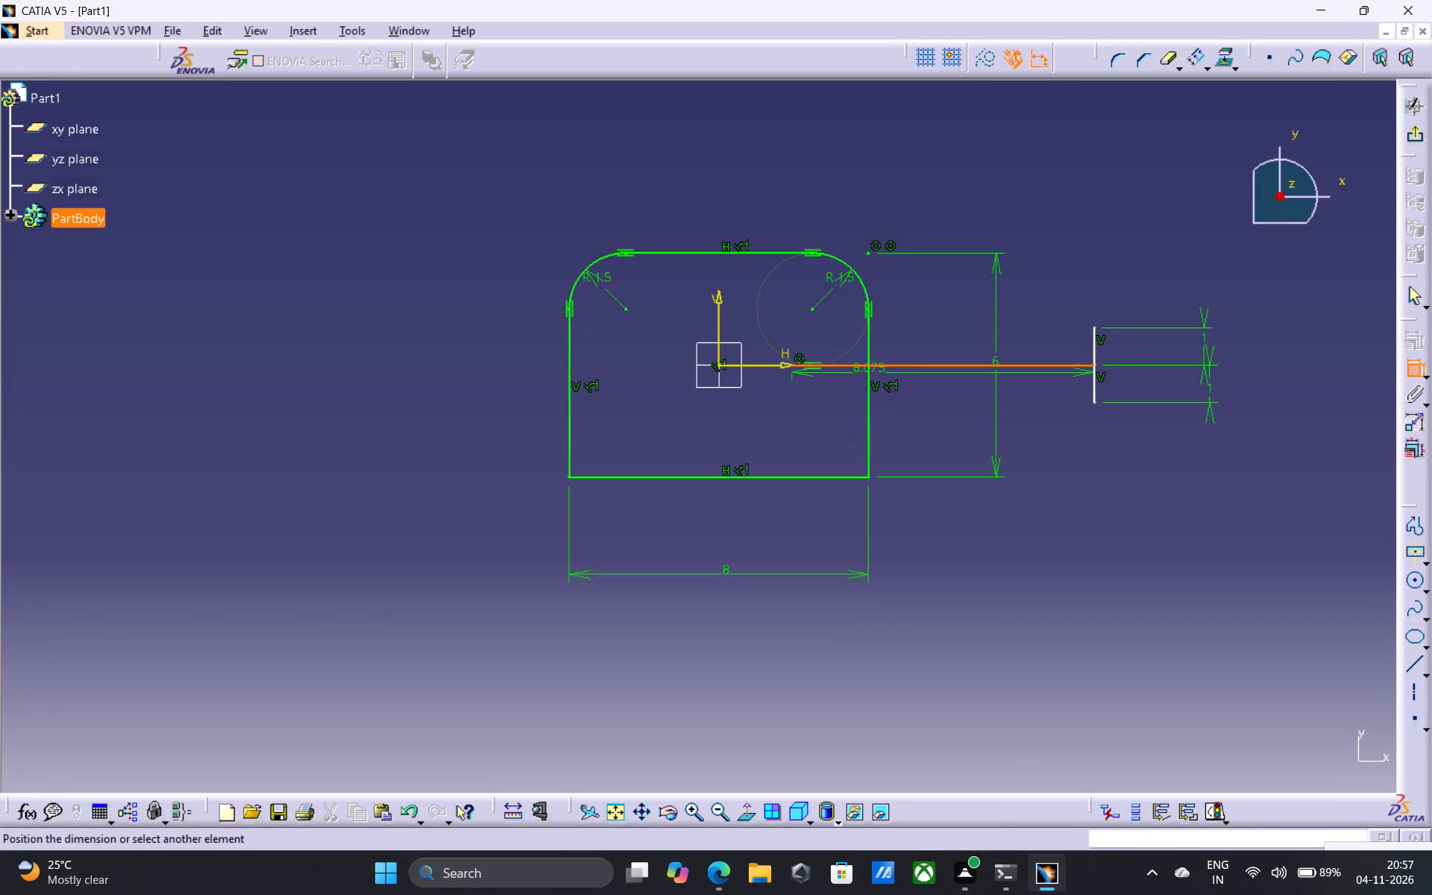
pyautogui.press('Delete')
pyautogui.press('Delete')
pyautogui.press('Delete')
pyautogui.press('Escape')
pyautogui.press('Escape')
pyautogui.press('Escape')
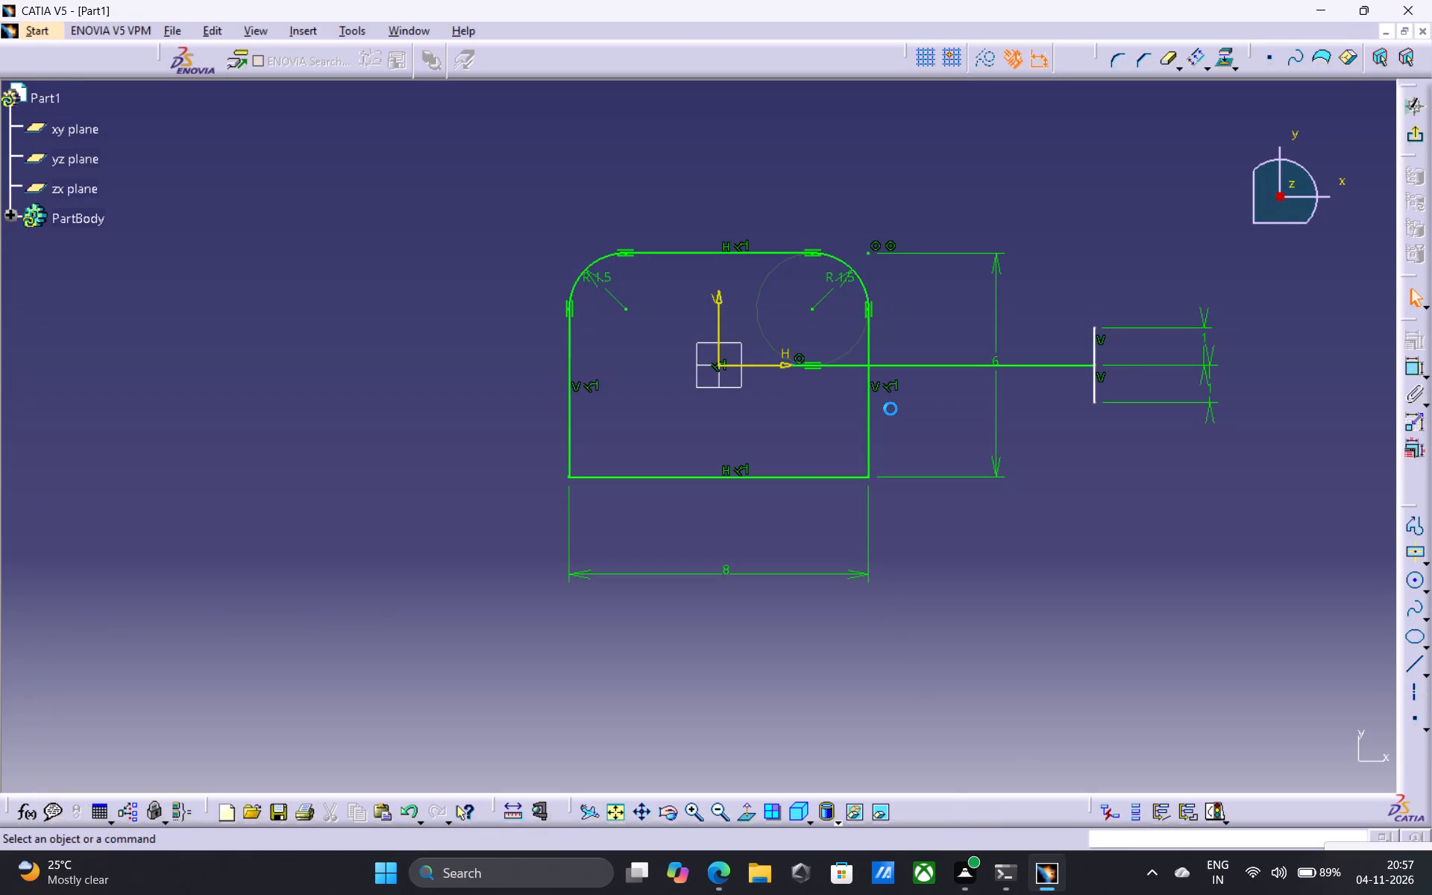
pyautogui.press('Delete')
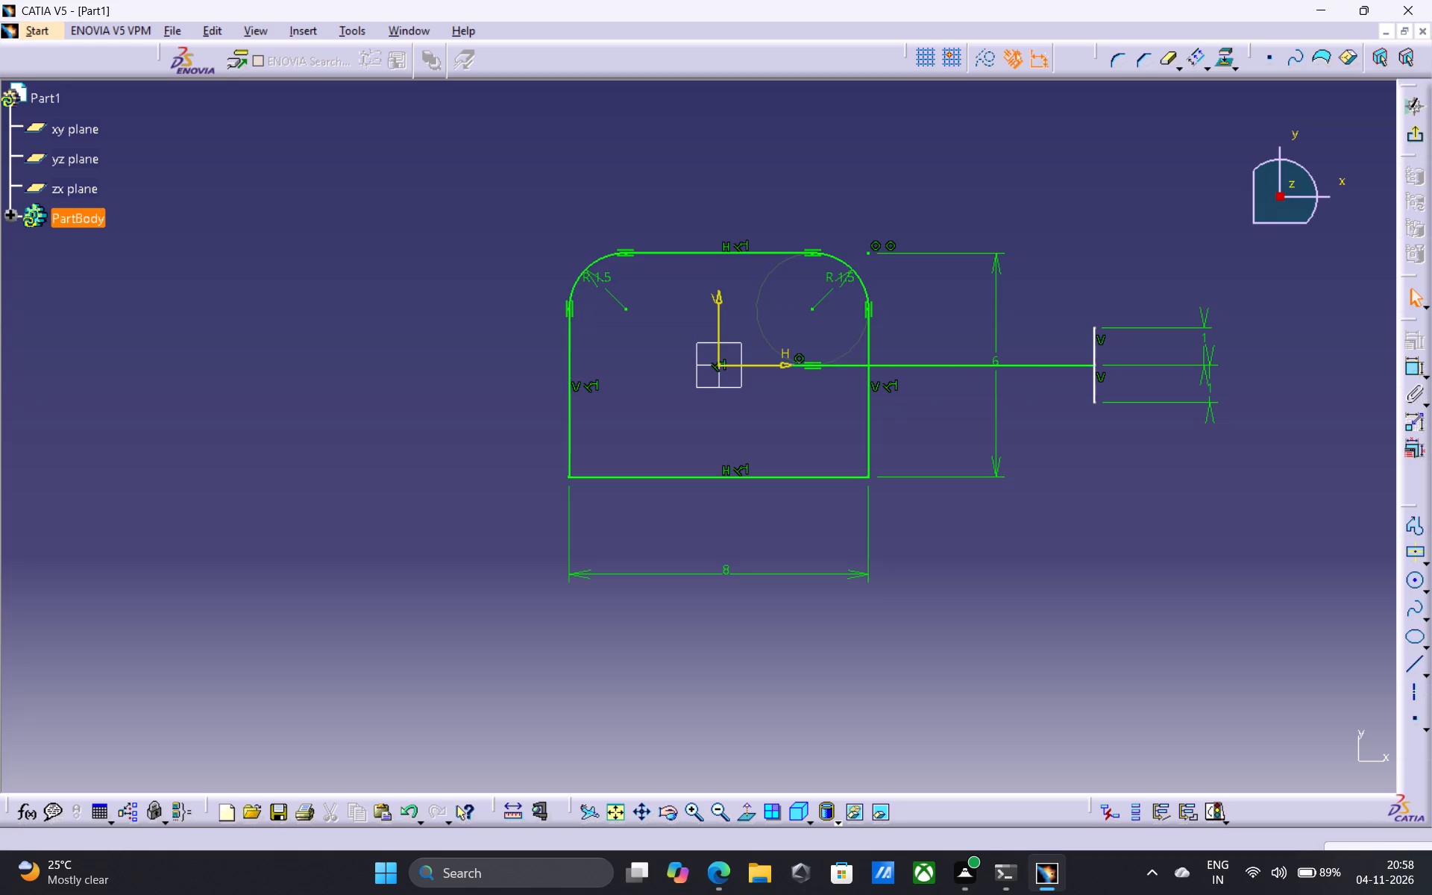
pyautogui.click(954, 365)
pyautogui.press('Delete')
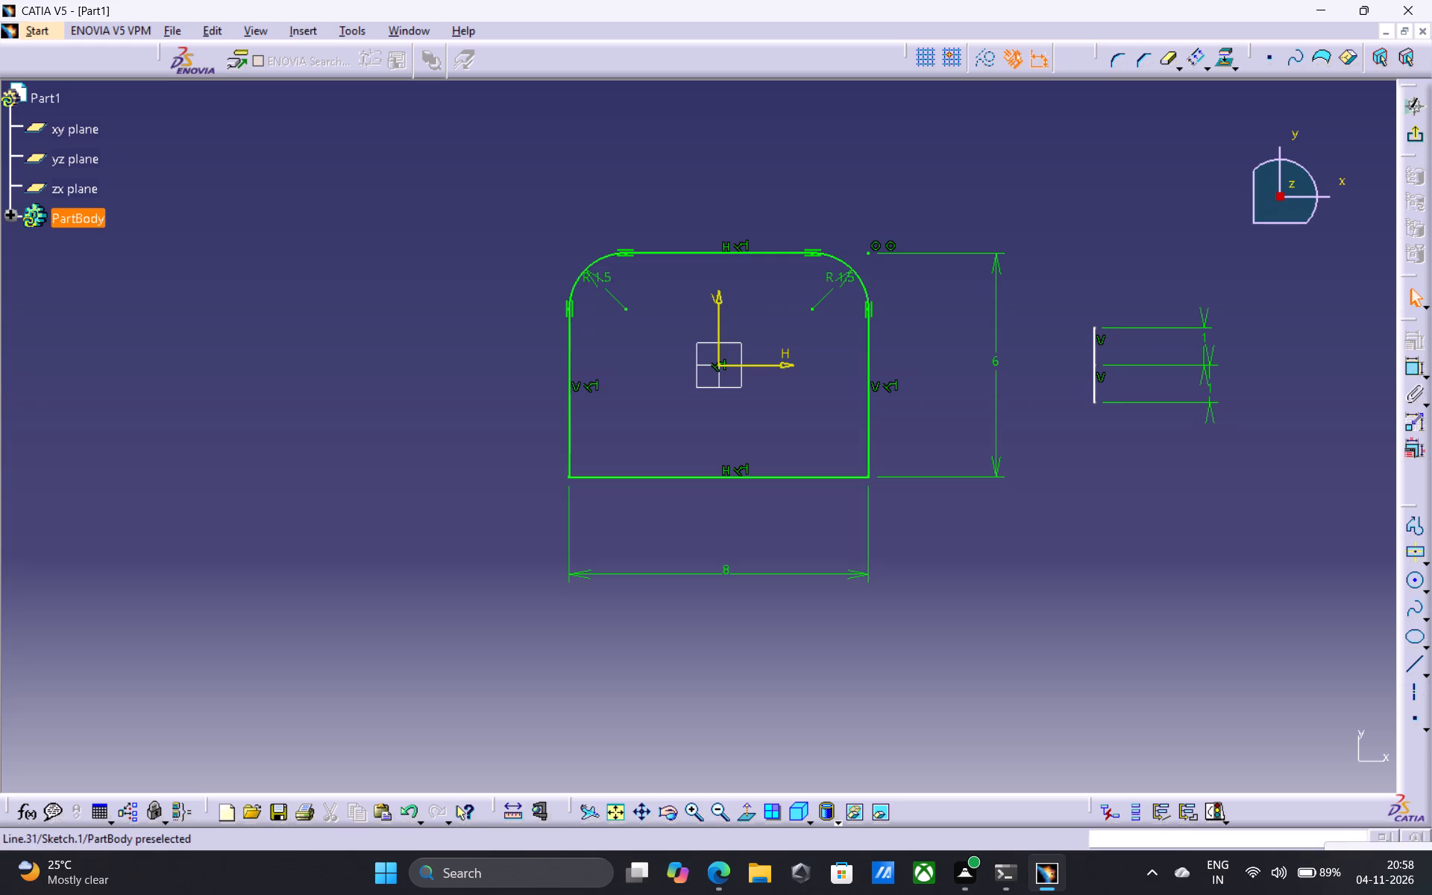
# Move the two 1 mm vertical lines together inside the profile, about 2.5 mm along H from the origin.
pyautogui.moveTo(1075, 307); pyautogui.dragTo(1129, 423)
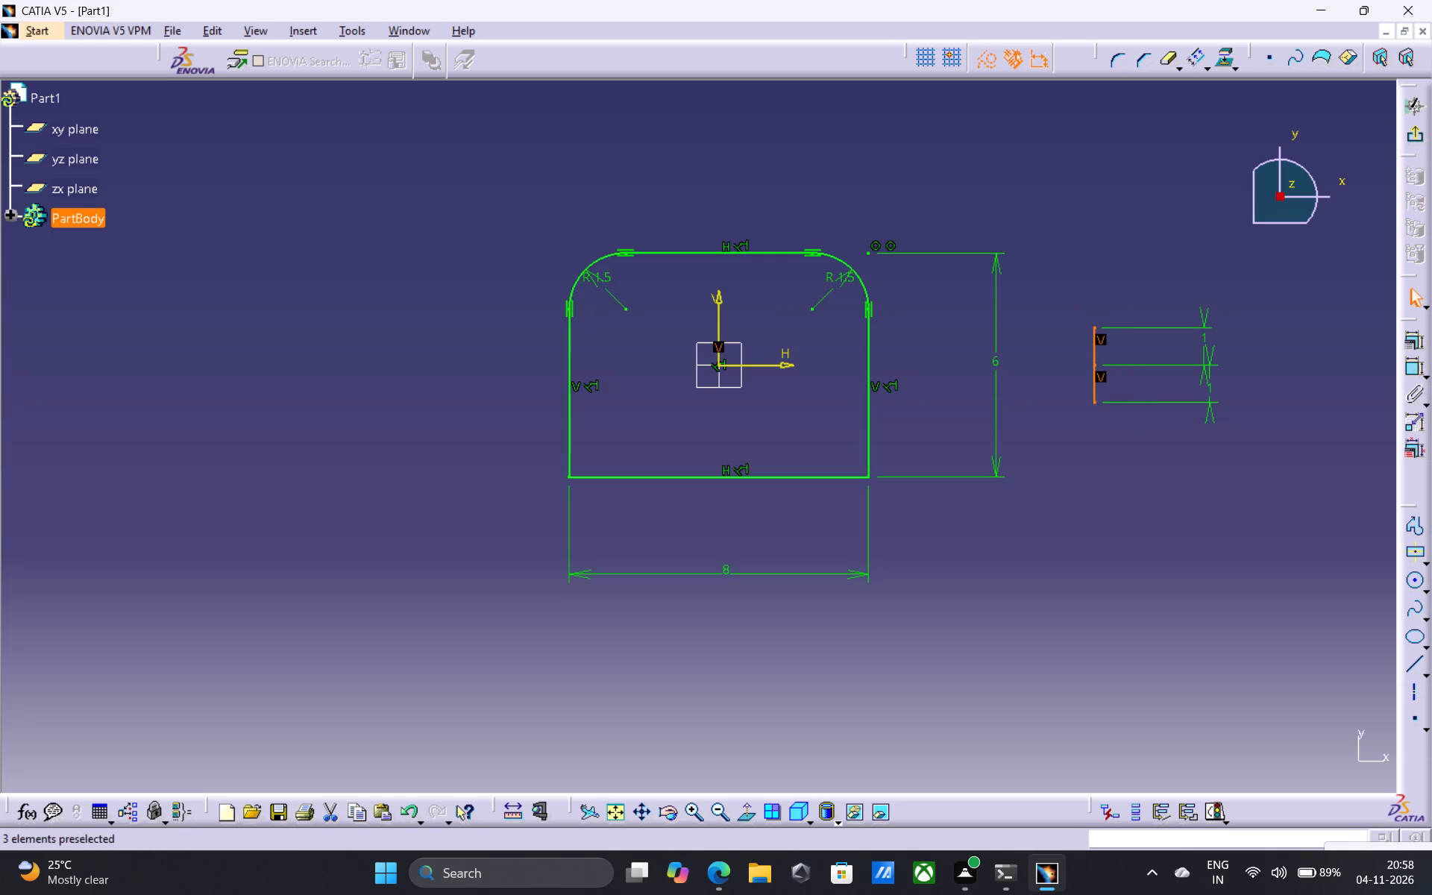
pyautogui.moveTo(1096, 367); pyautogui.dragTo(811, 371)
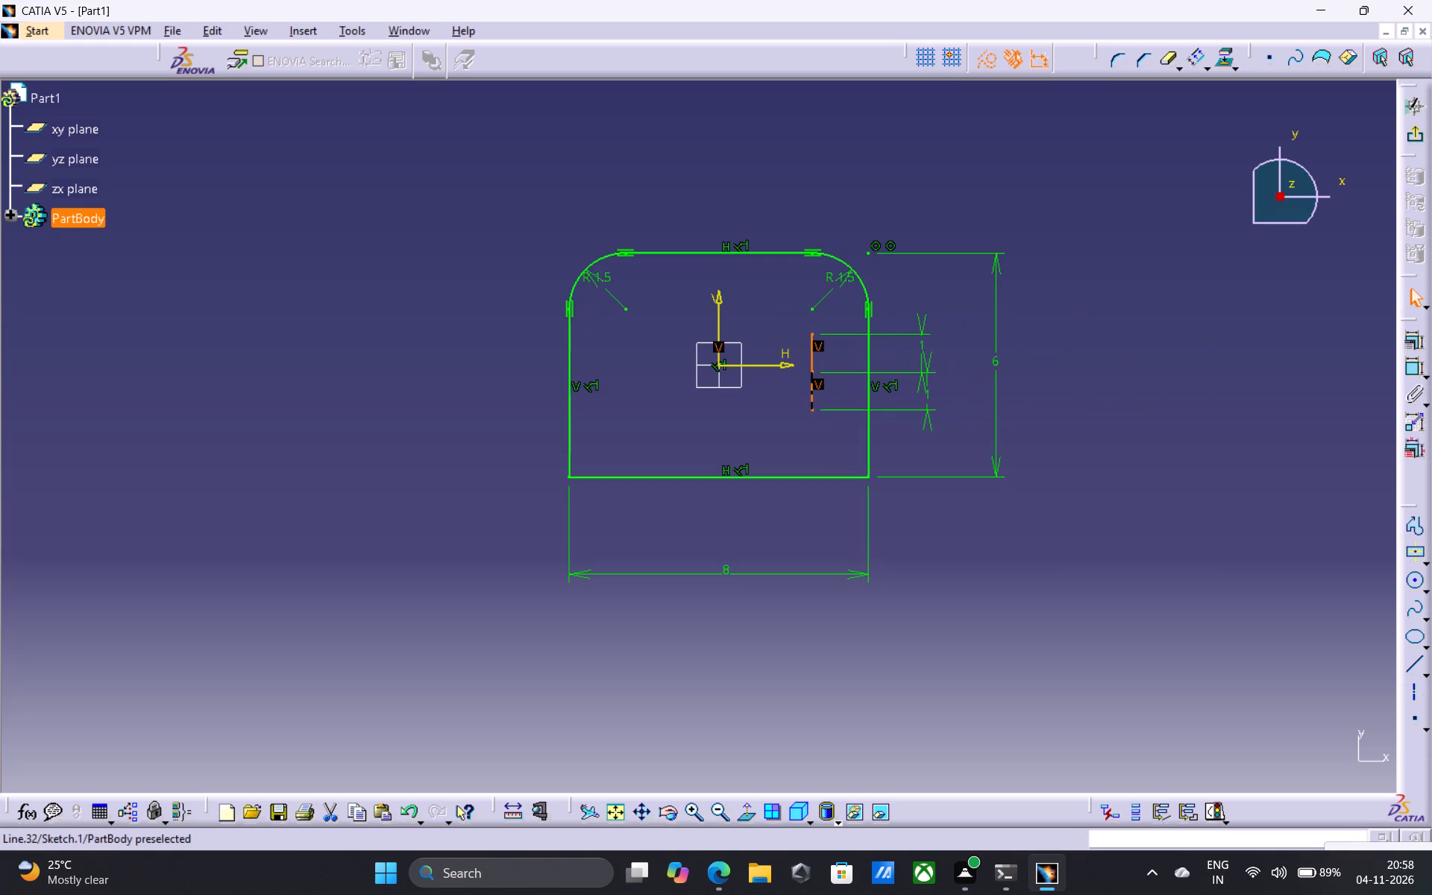
pyautogui.moveTo(811, 371); pyautogui.dragTo(812, 371)
pyautogui.press('Escape')
pyautogui.press('Escape')
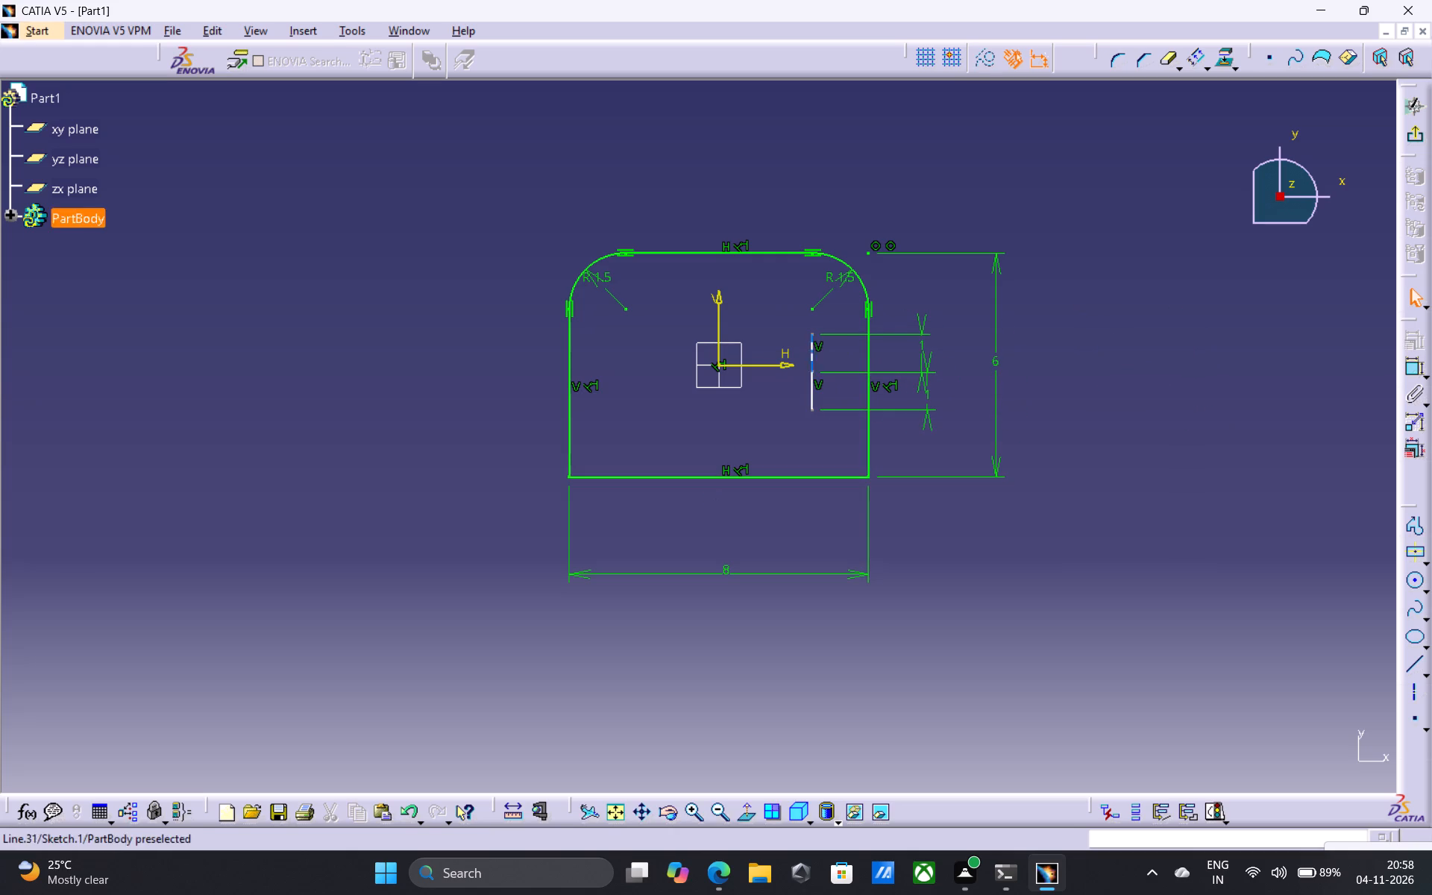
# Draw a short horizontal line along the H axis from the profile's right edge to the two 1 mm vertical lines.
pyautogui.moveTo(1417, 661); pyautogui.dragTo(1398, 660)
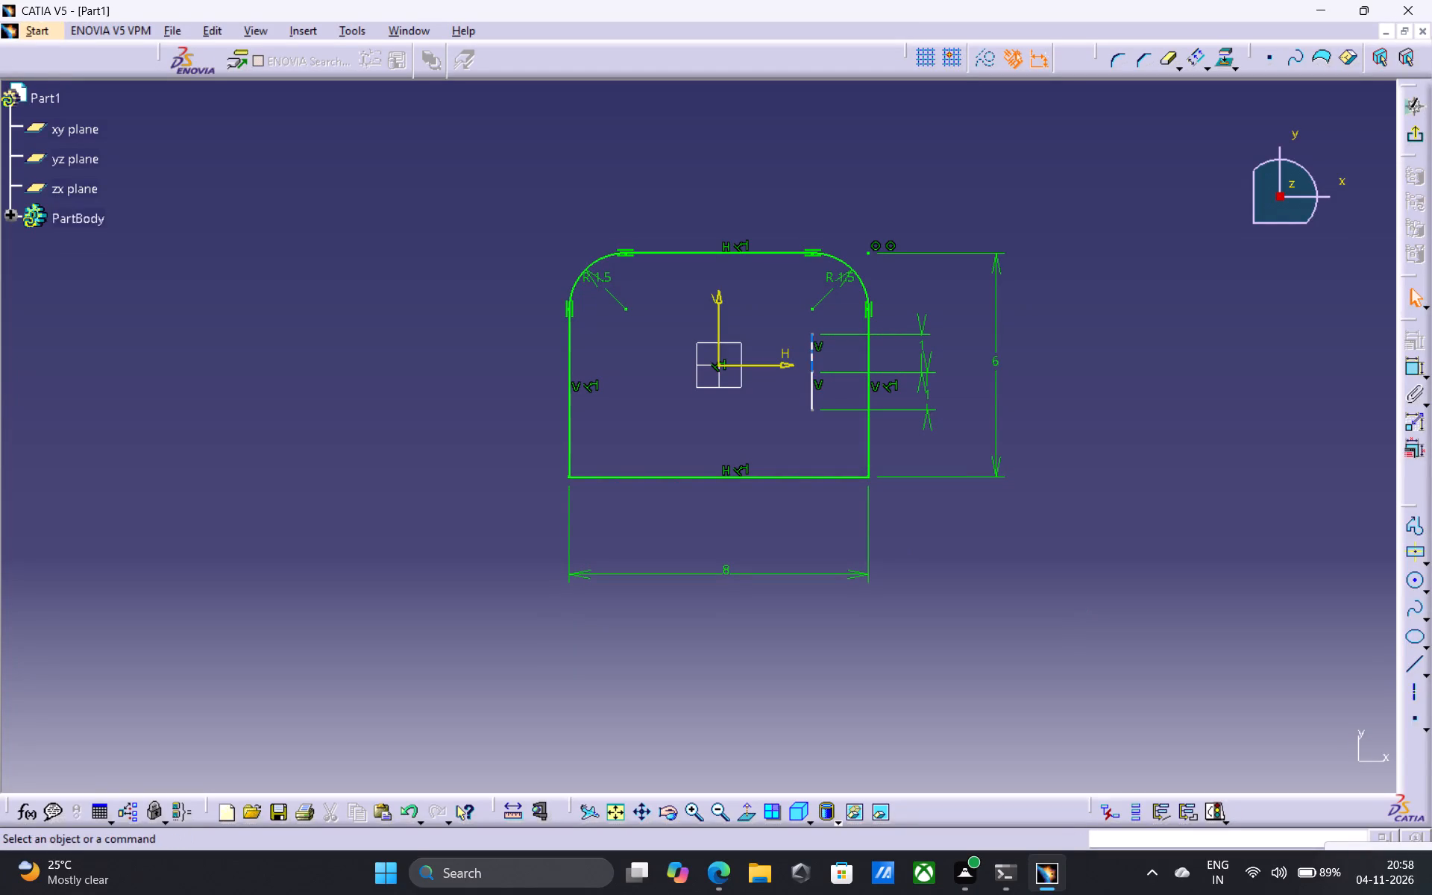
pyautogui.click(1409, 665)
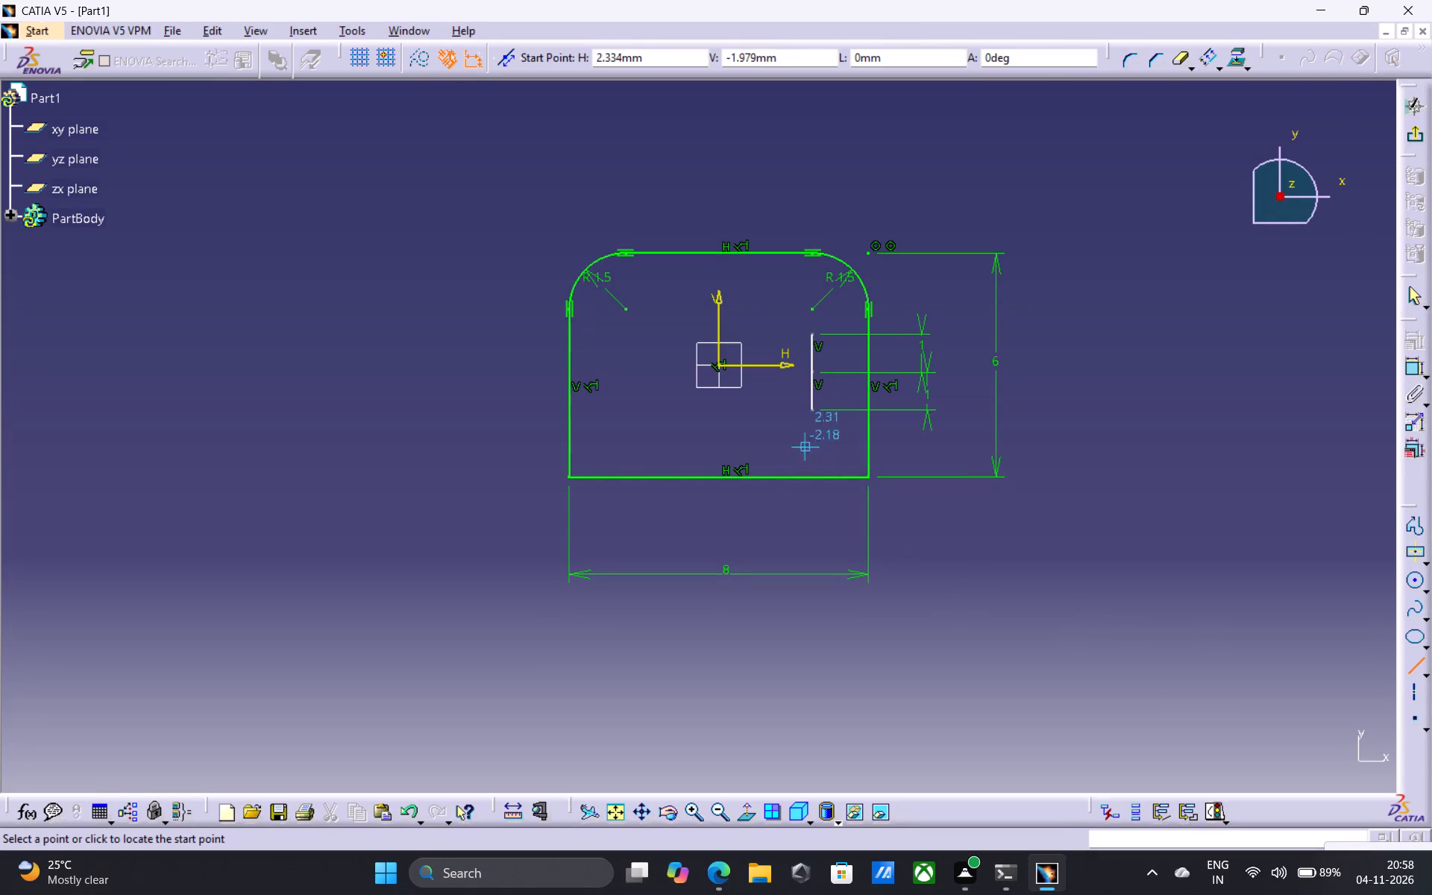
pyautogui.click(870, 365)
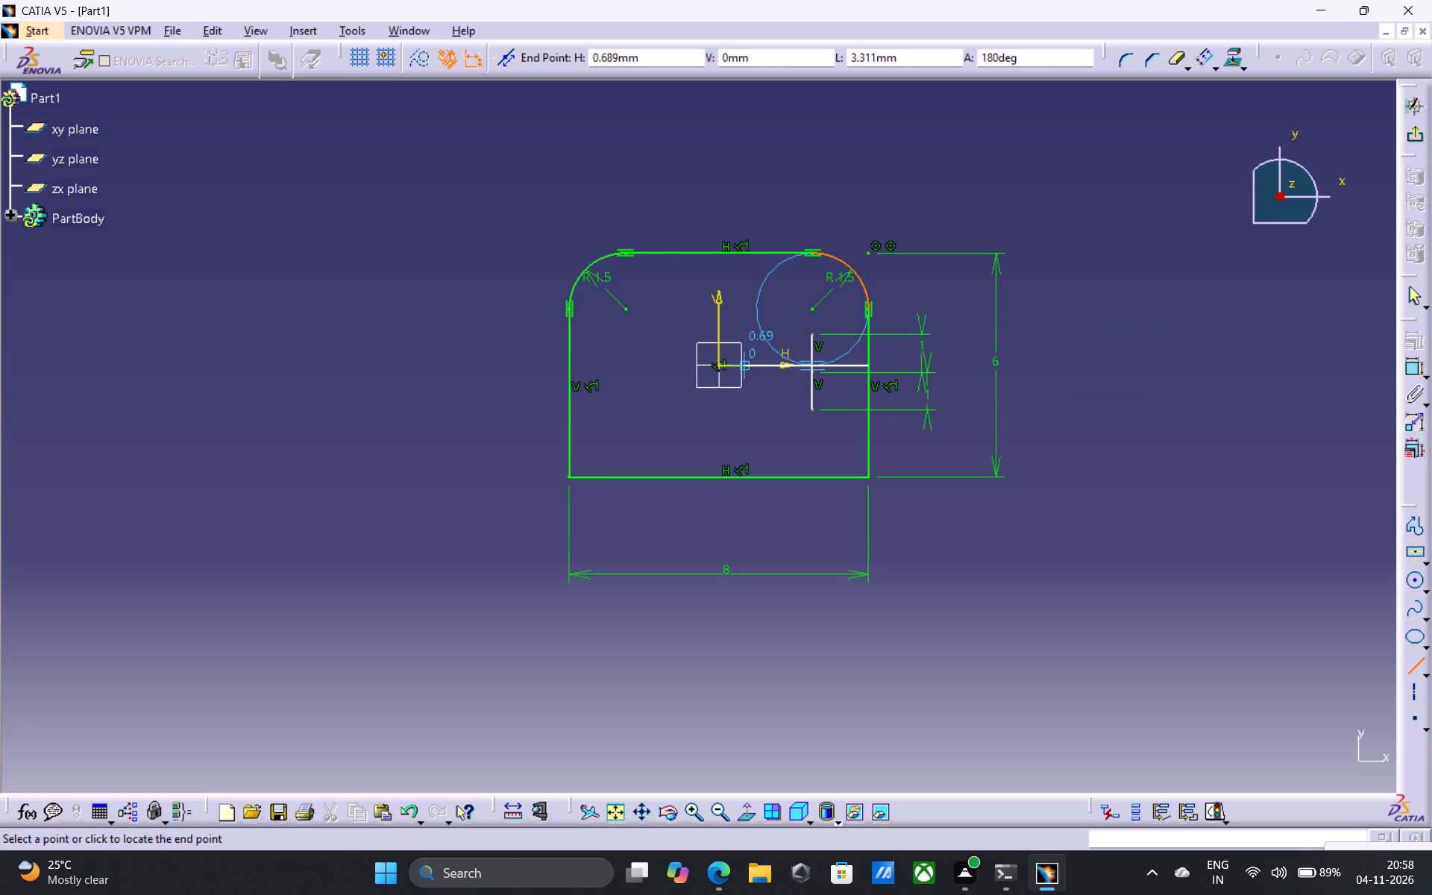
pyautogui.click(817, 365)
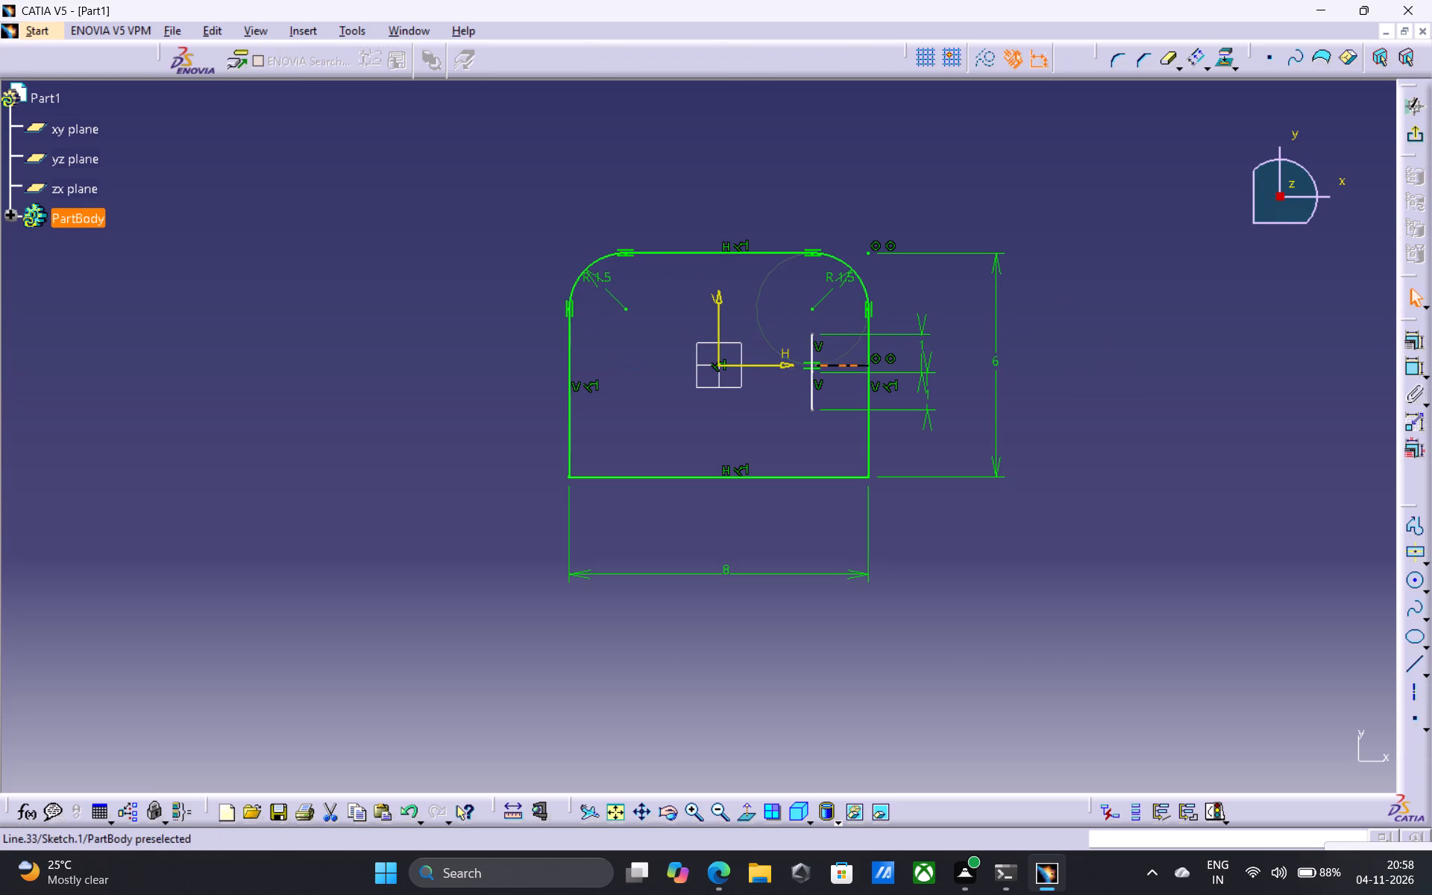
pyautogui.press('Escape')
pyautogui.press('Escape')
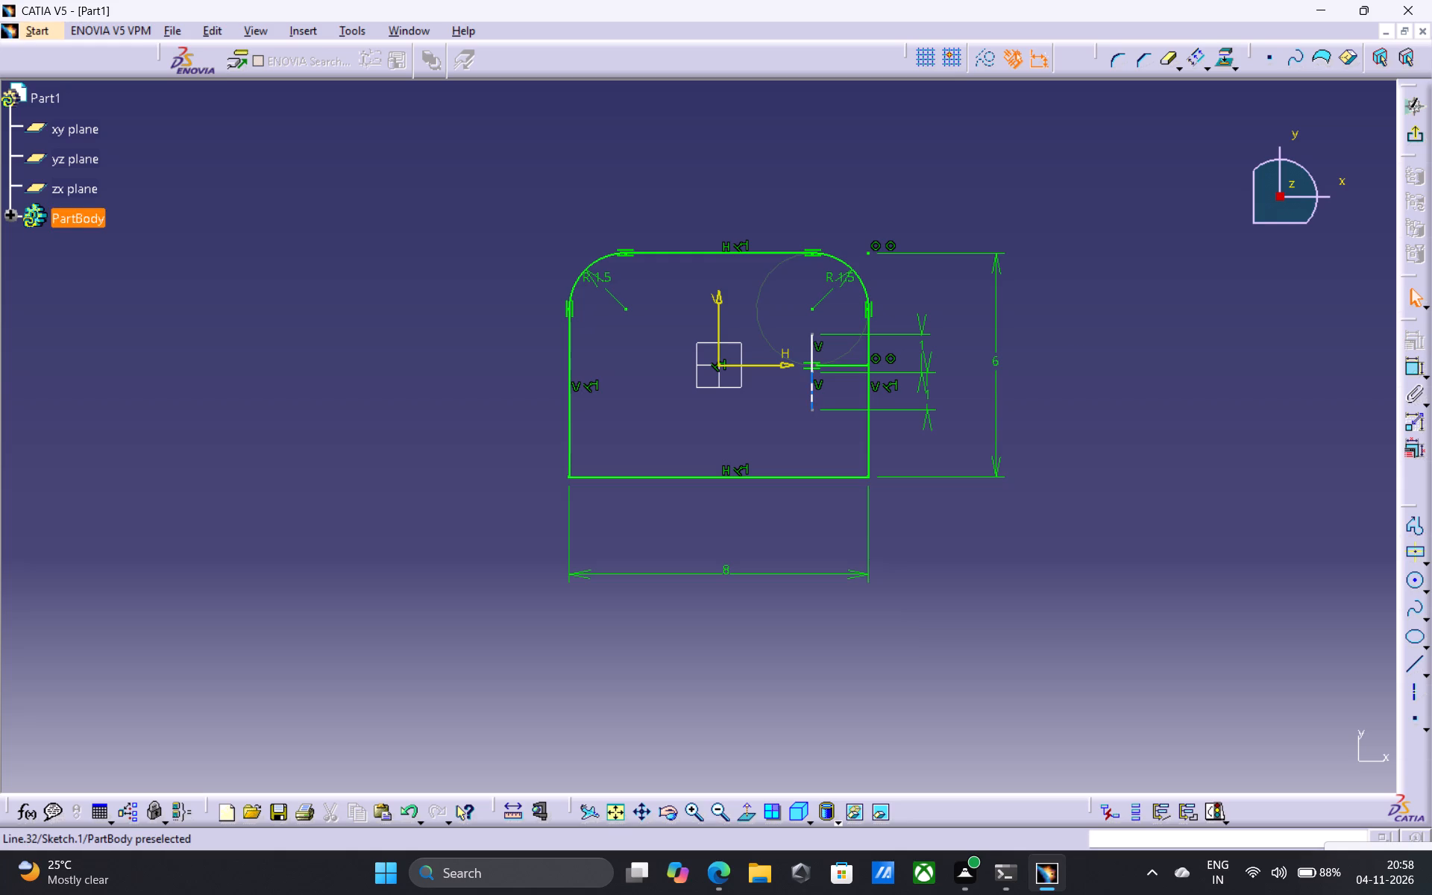
# Delete the lower of the two 1 mm vertical lines inside the profile.
pyautogui.click(810, 344)
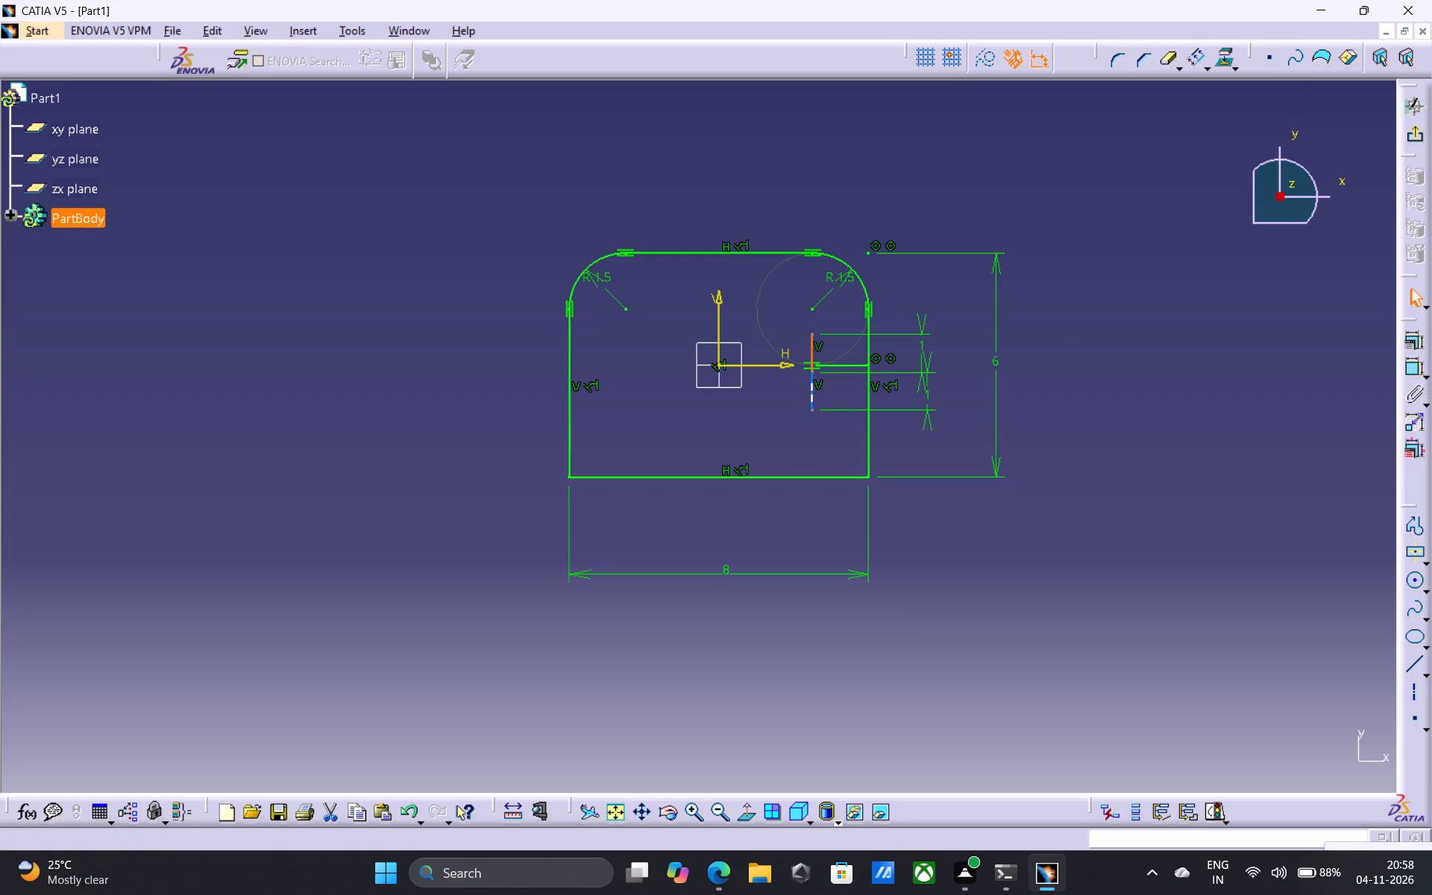
pyautogui.click(811, 389)
pyautogui.press('Delete')
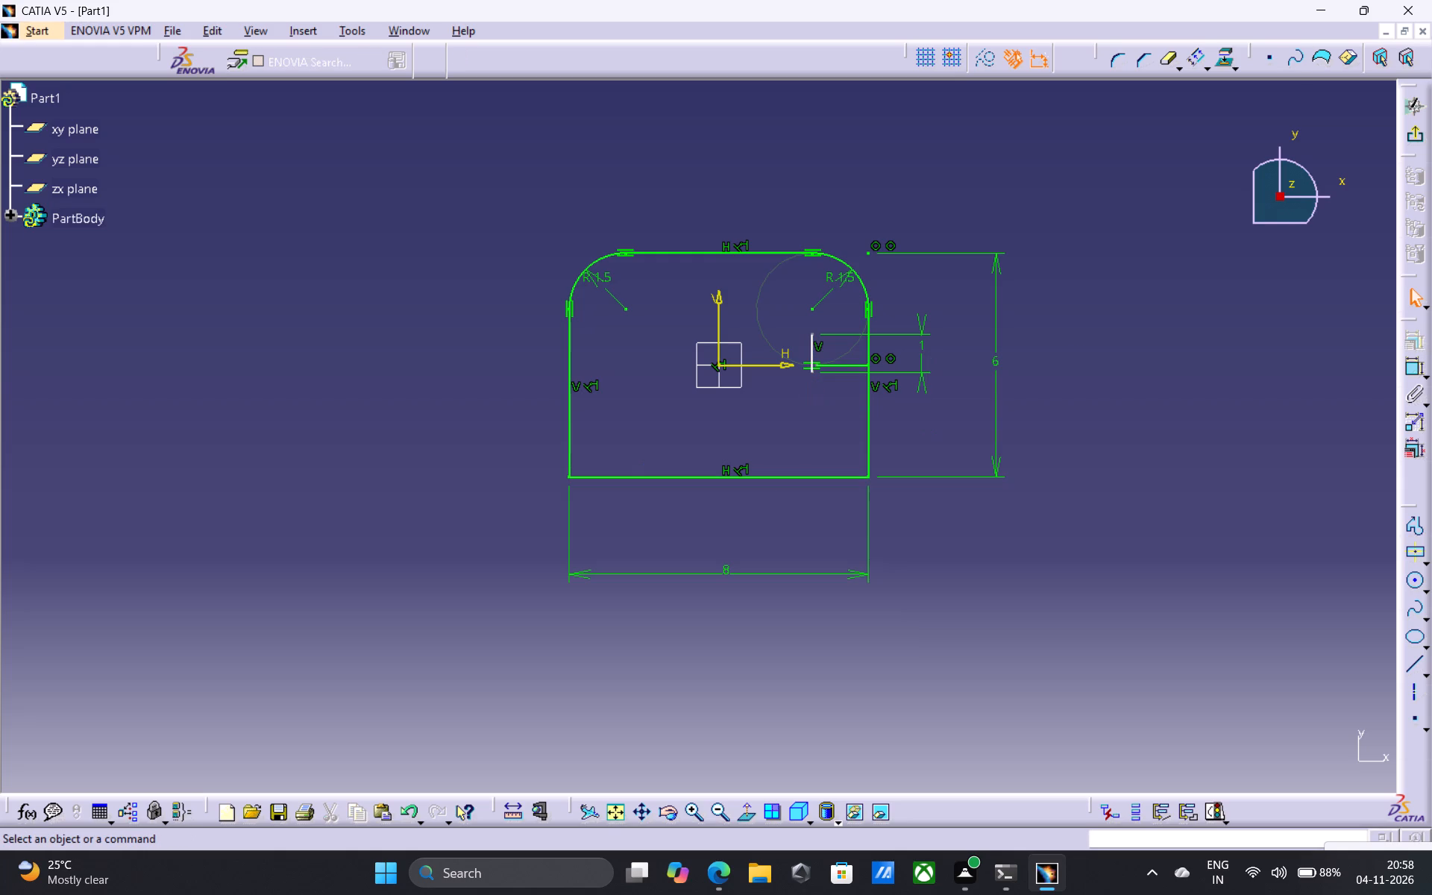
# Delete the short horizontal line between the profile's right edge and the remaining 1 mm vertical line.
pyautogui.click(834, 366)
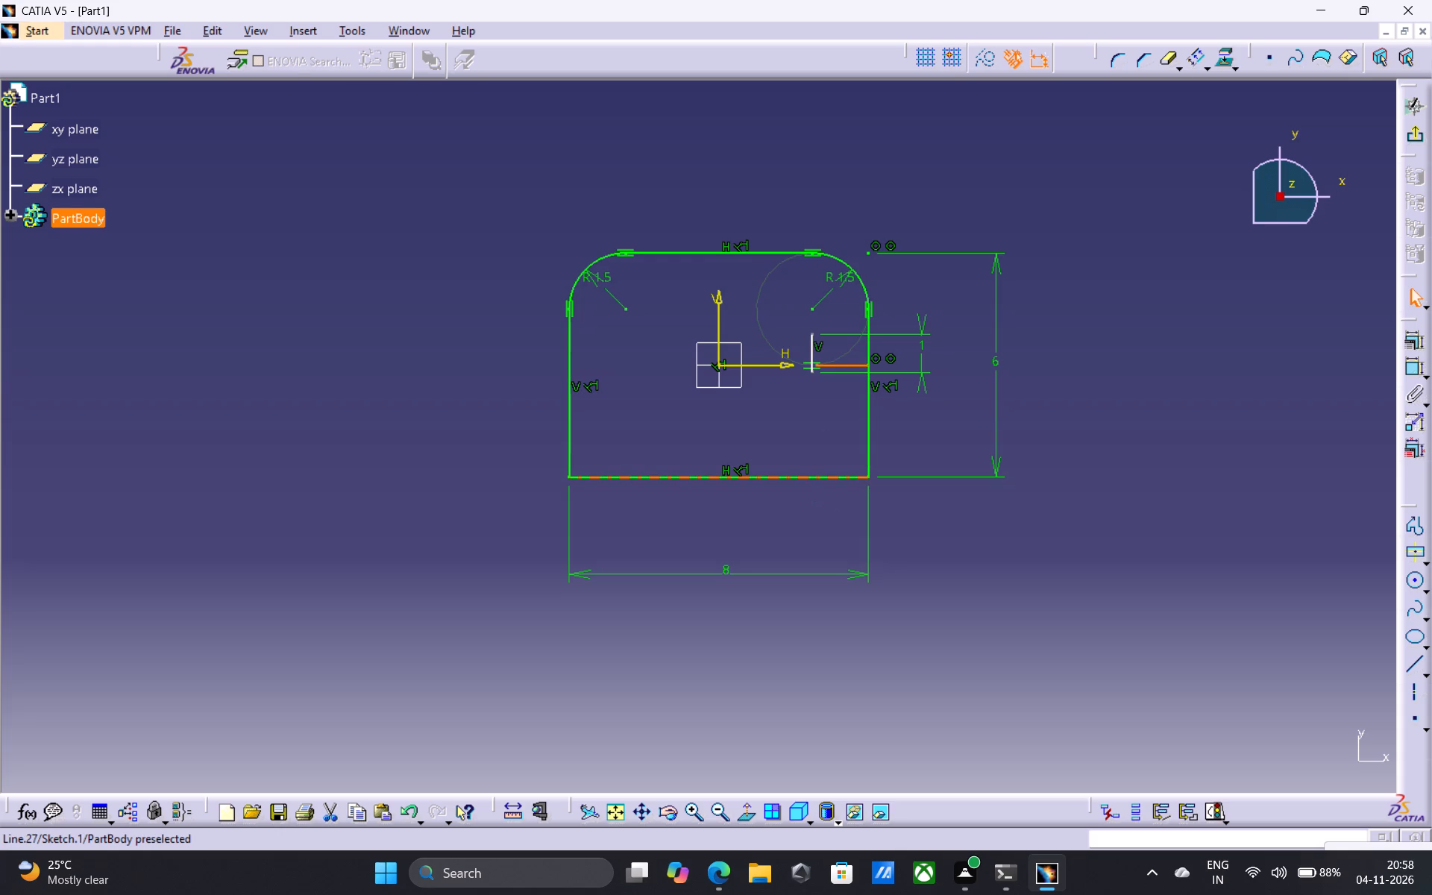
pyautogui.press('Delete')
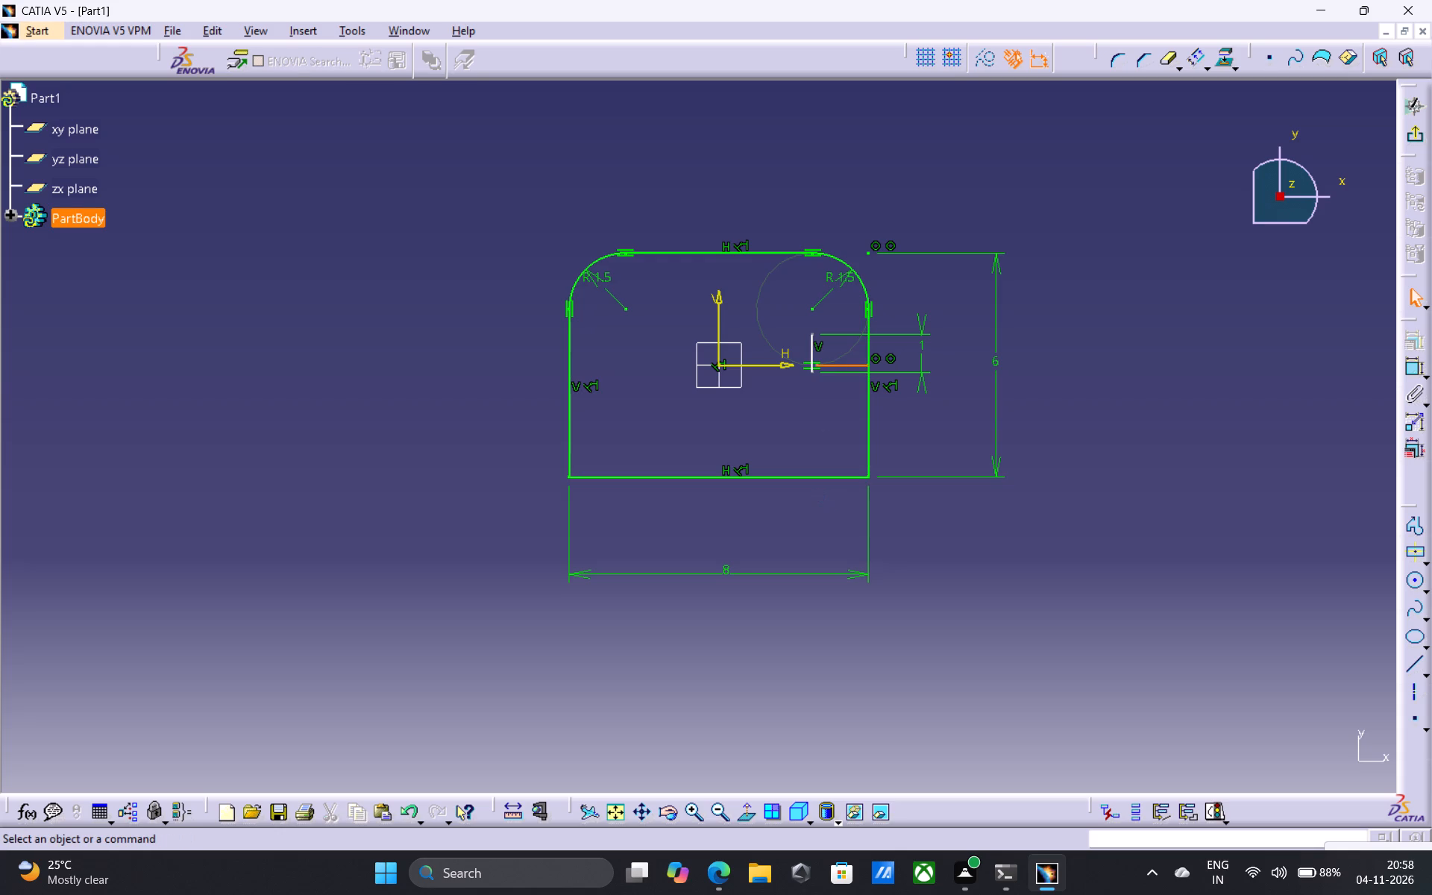
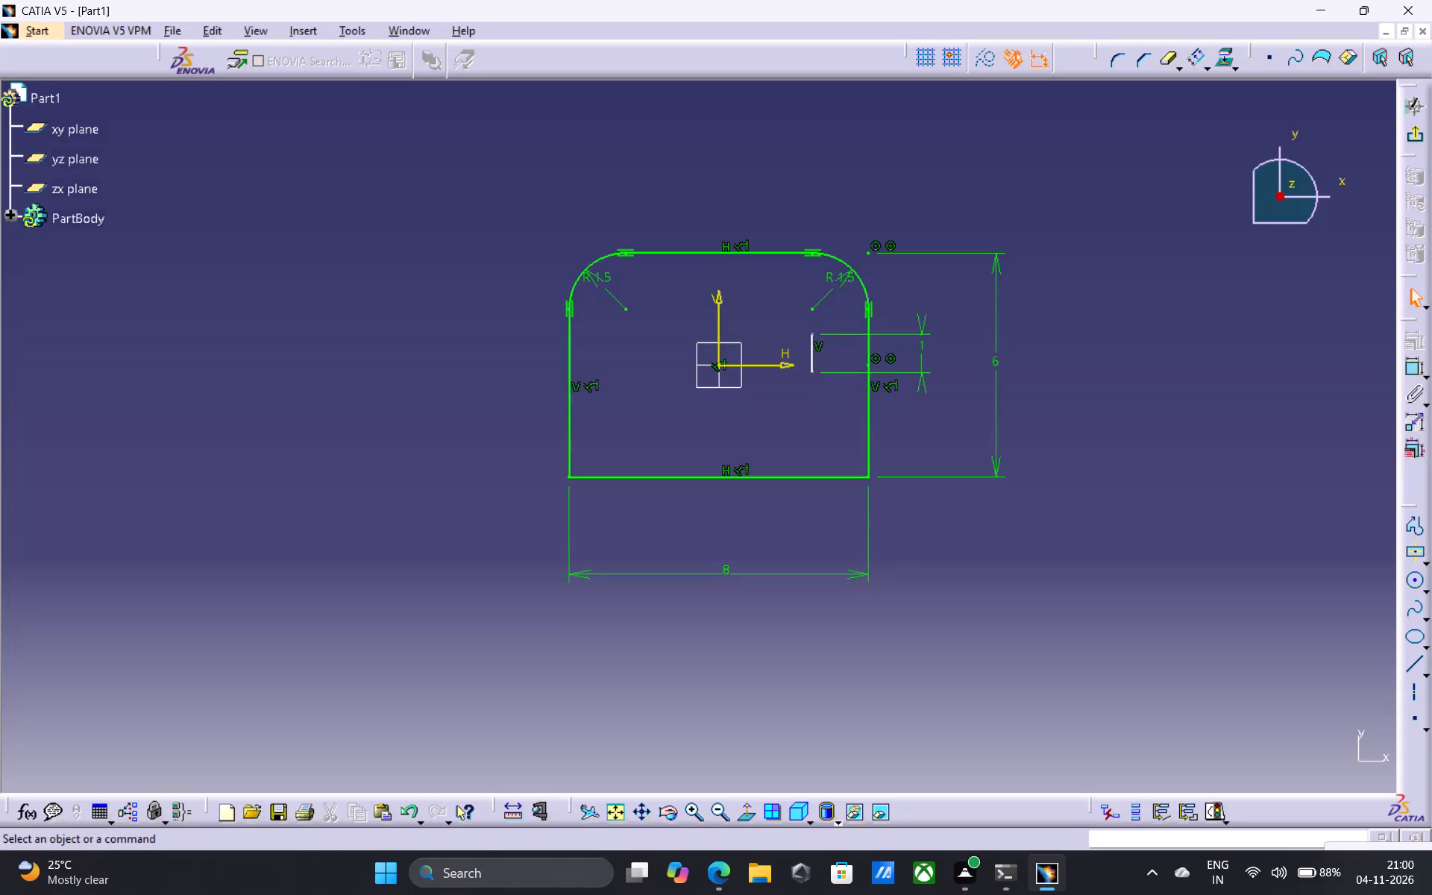
# Delete the remaining 1 mm vertical line inside the profile.
pyautogui.click(816, 348)
pyautogui.press('Delete')
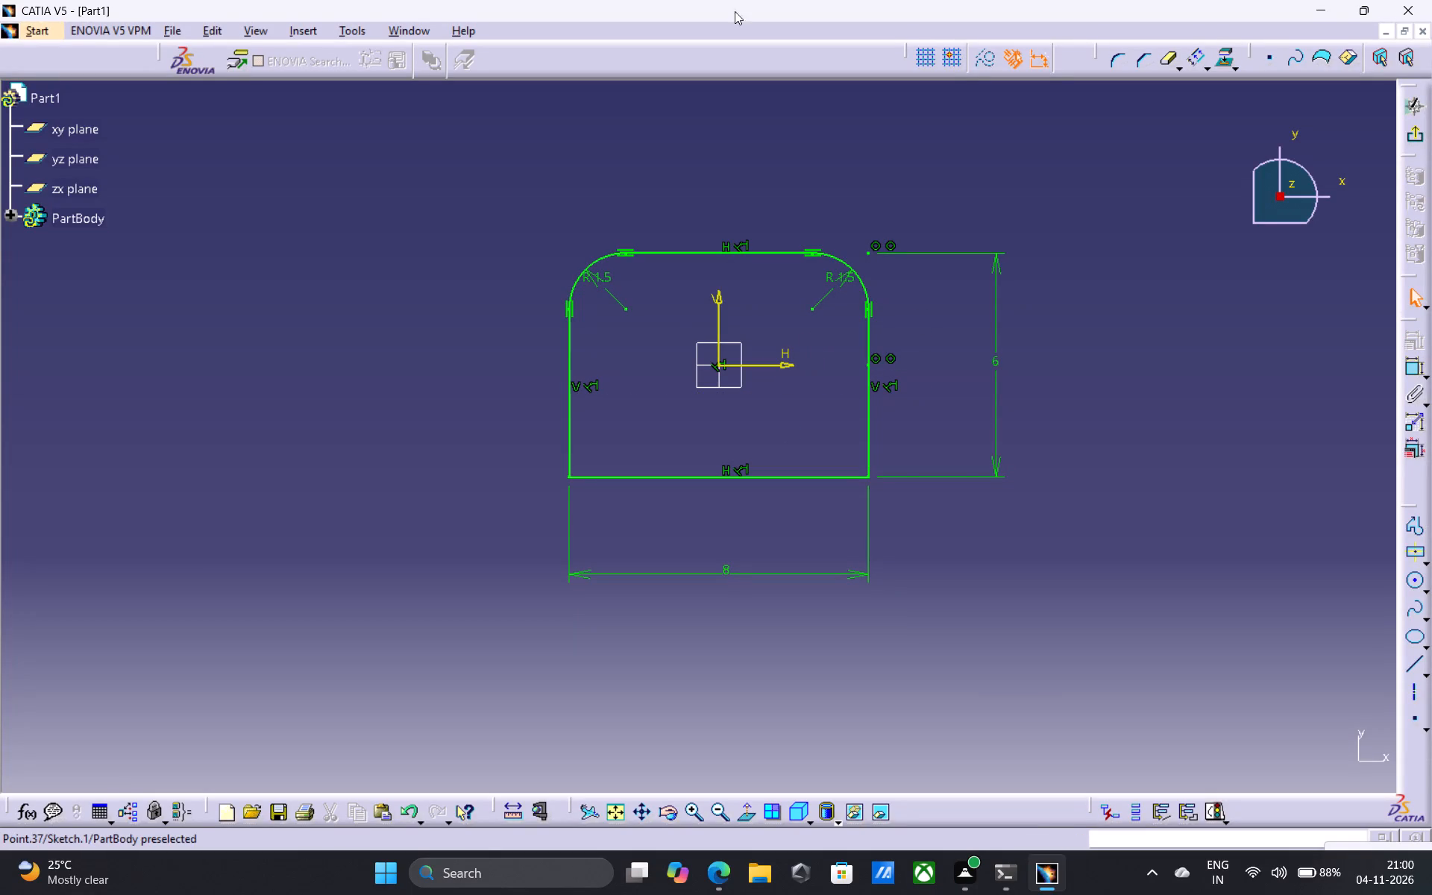
# Draw a vertical line about 2.74 mm long outside the profile, about 19 mm along H from the origin.
pyautogui.click(1418, 669)
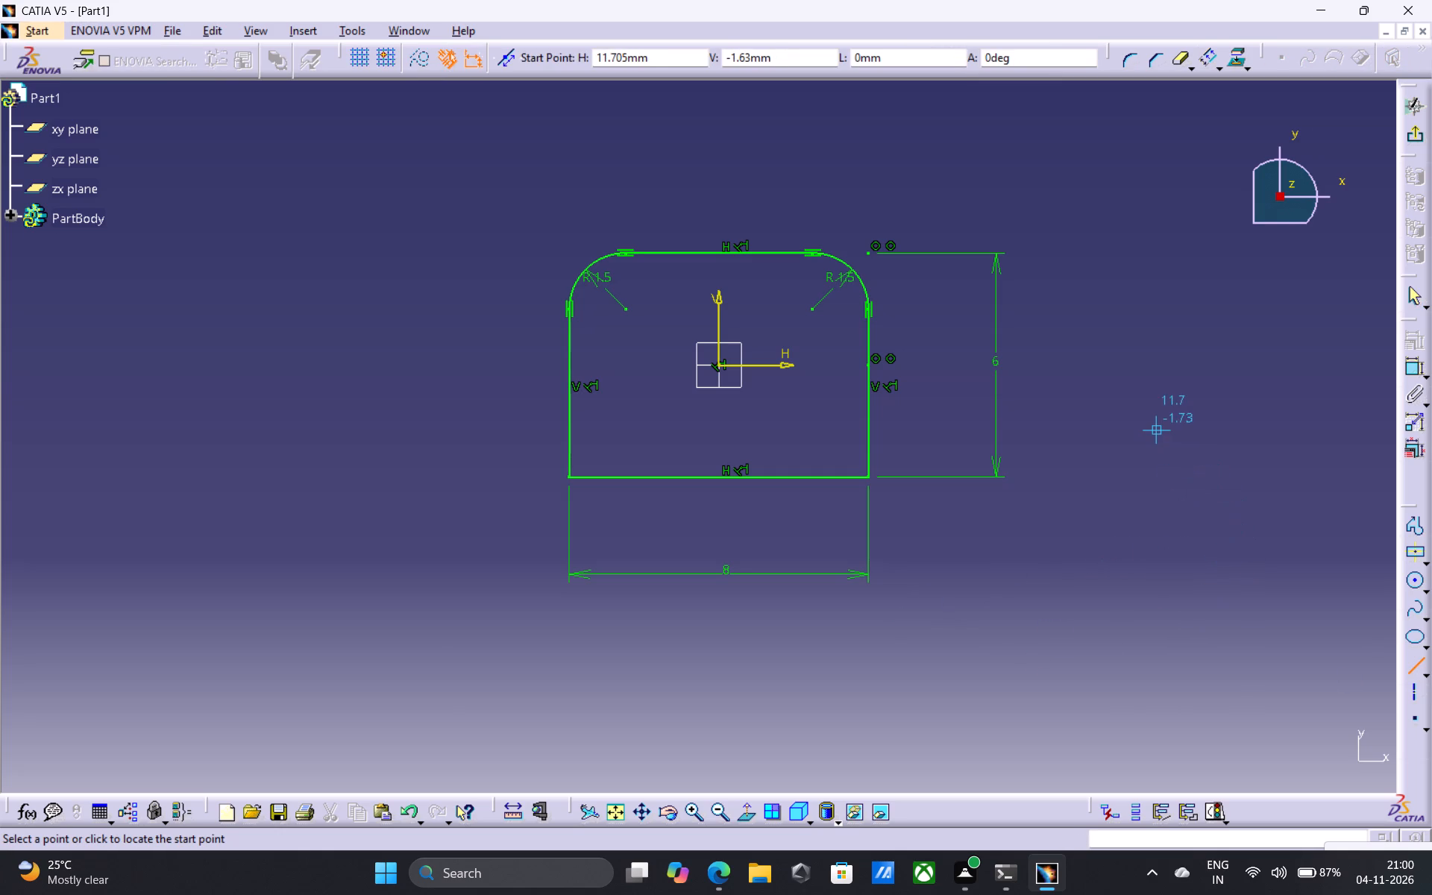
pyautogui.moveTo(1156, 422); pyautogui.dragTo(935, 448, button='middle')
pyautogui.scroll(-1, 935, 448)
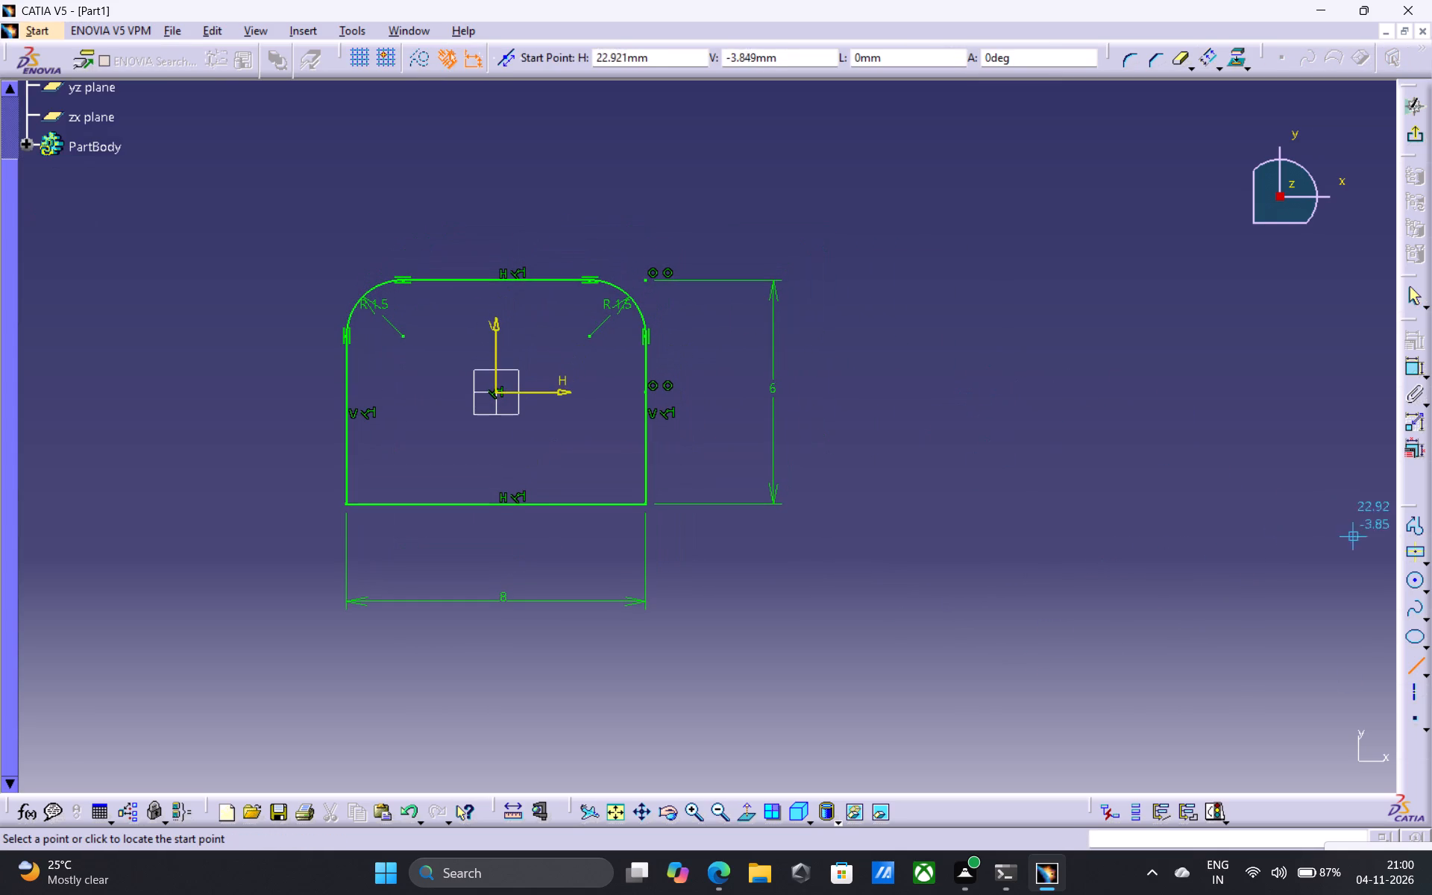
pyautogui.scroll(-3, 947, 560)
pyautogui.scroll(3, 947, 560)
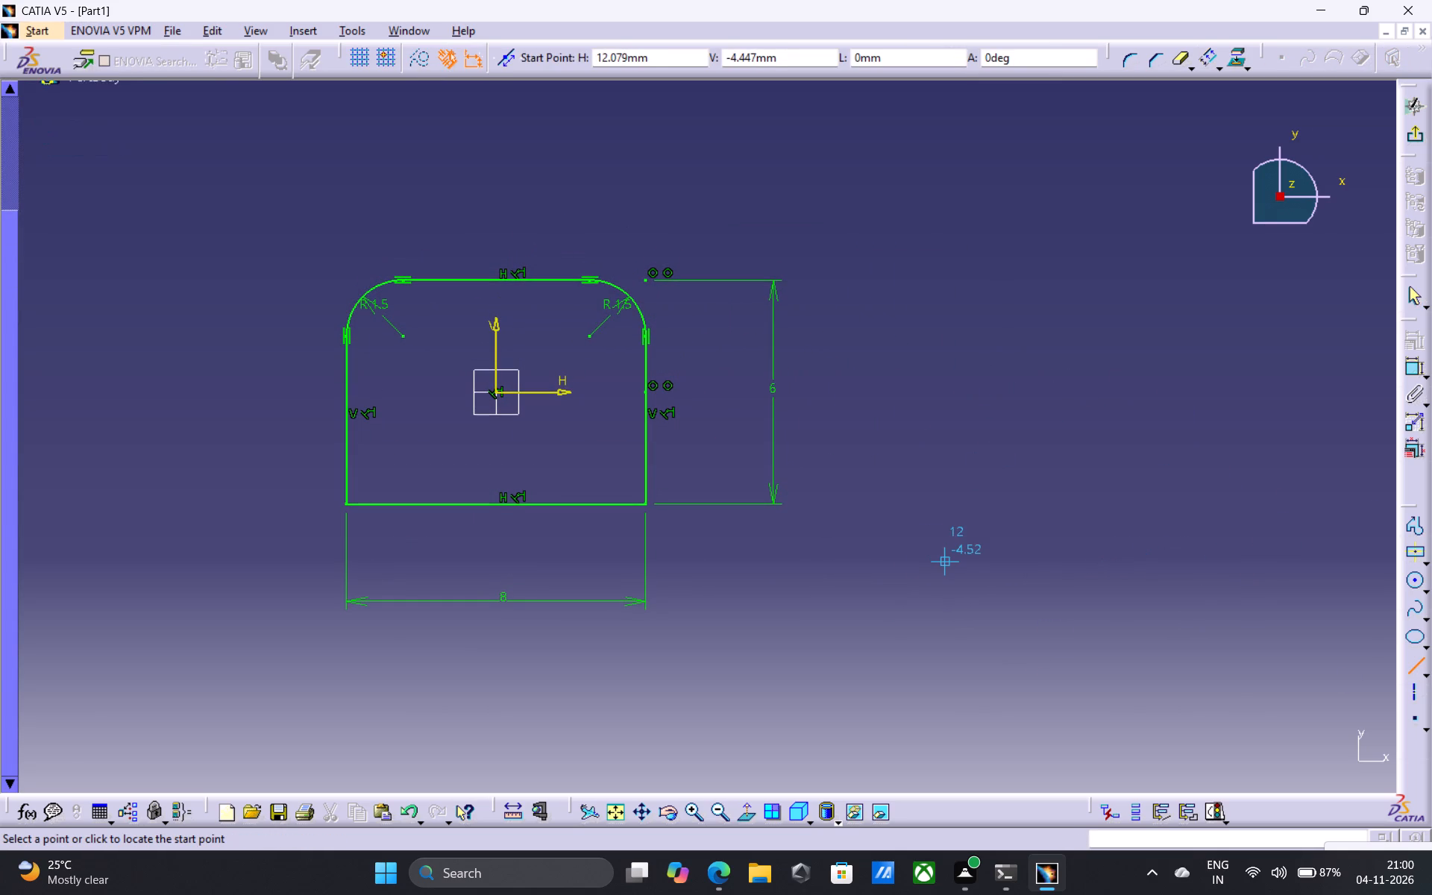
pyautogui.scroll(2, 948, 559)
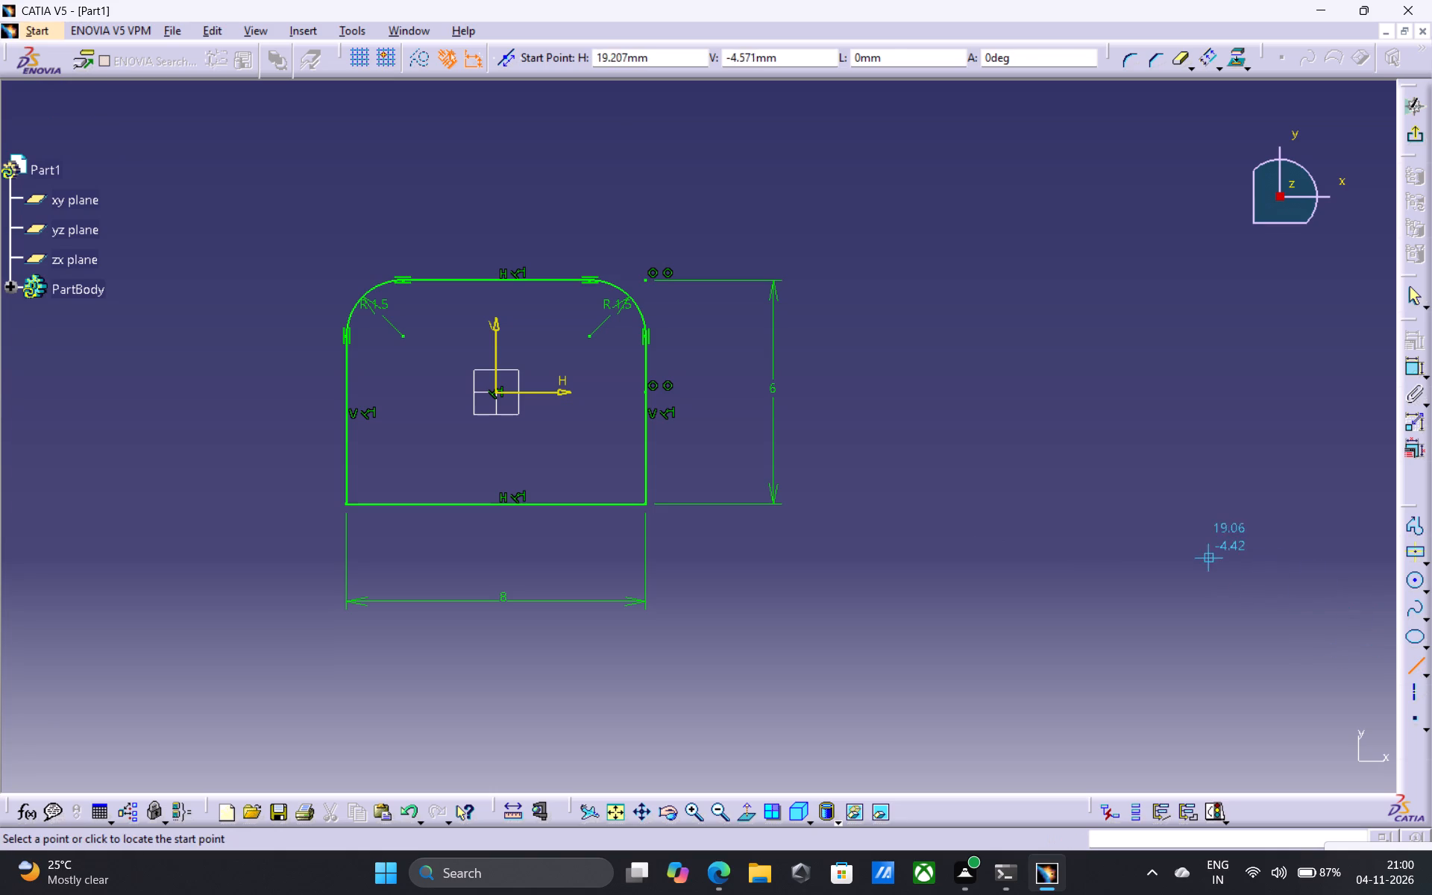
pyautogui.click(1208, 555)
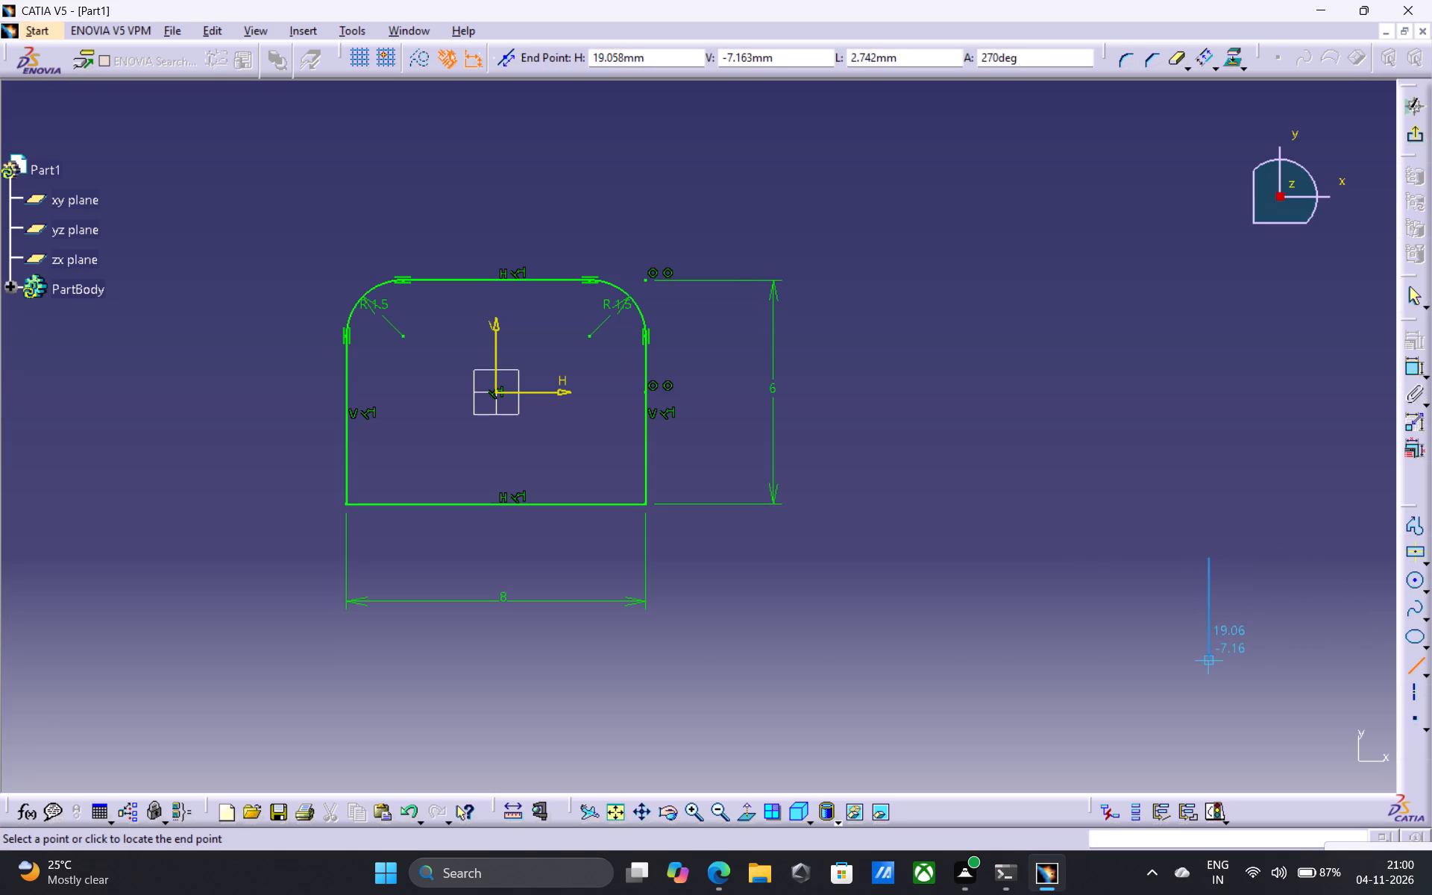
pyautogui.click(1210, 662)
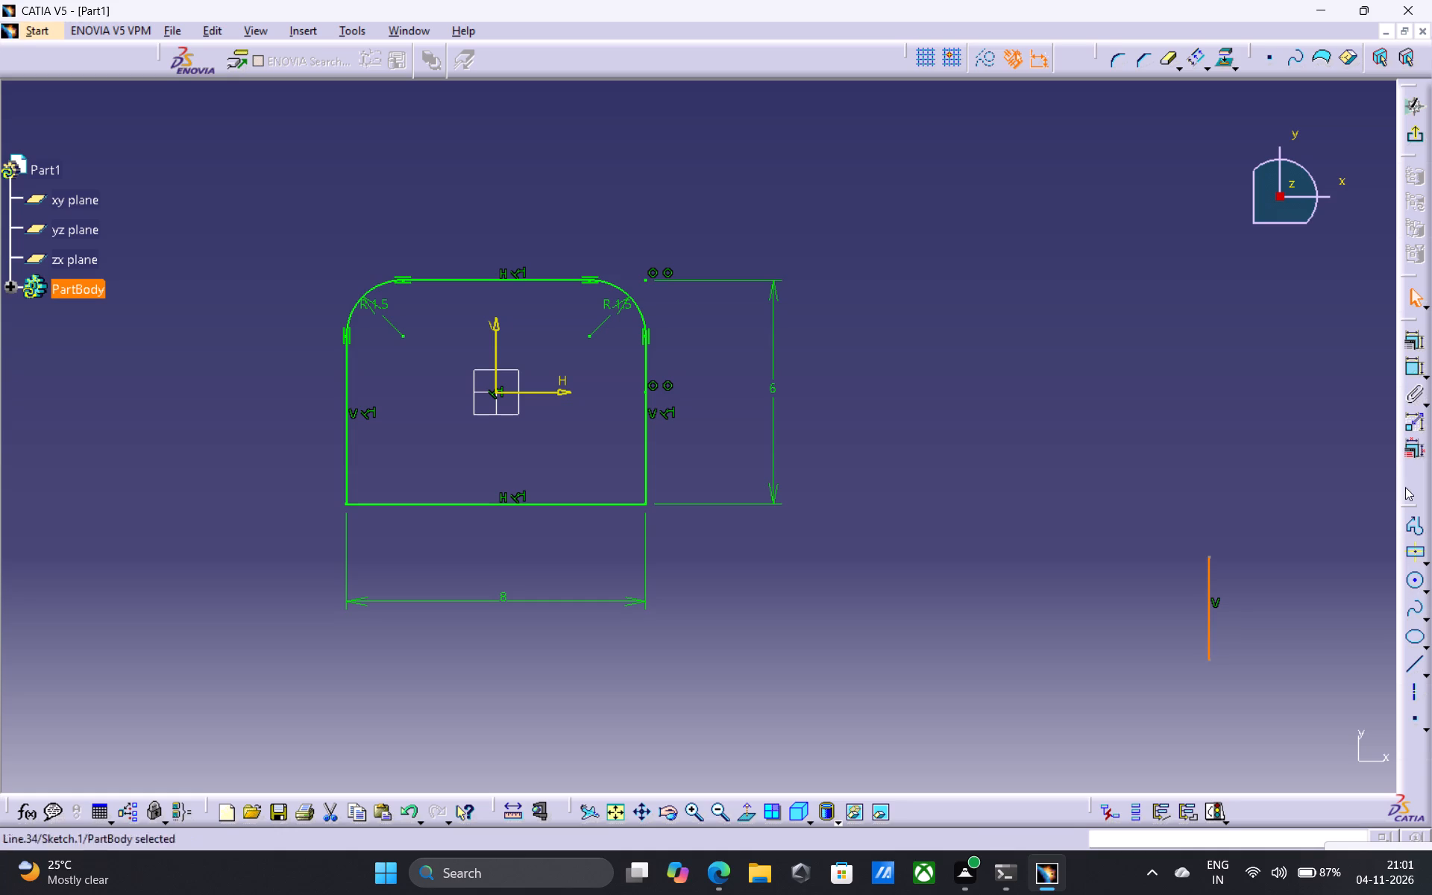
# Dimension the new vertical line outside the profile and set its length to 2 mm.
pyautogui.doubleClick(1413, 367)
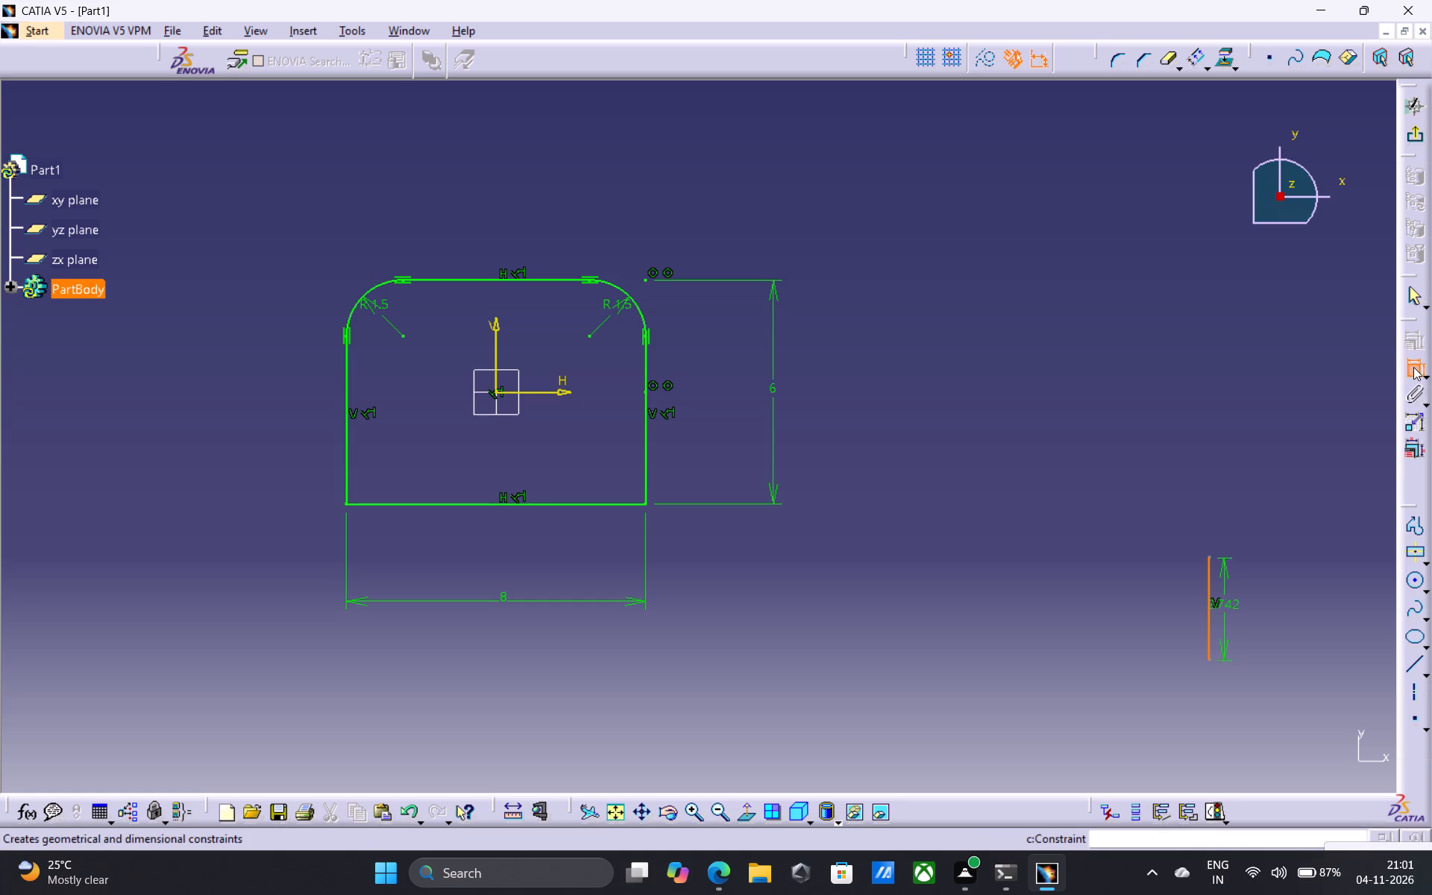
pyautogui.click(1314, 615)
pyautogui.doubleClick(1323, 605)
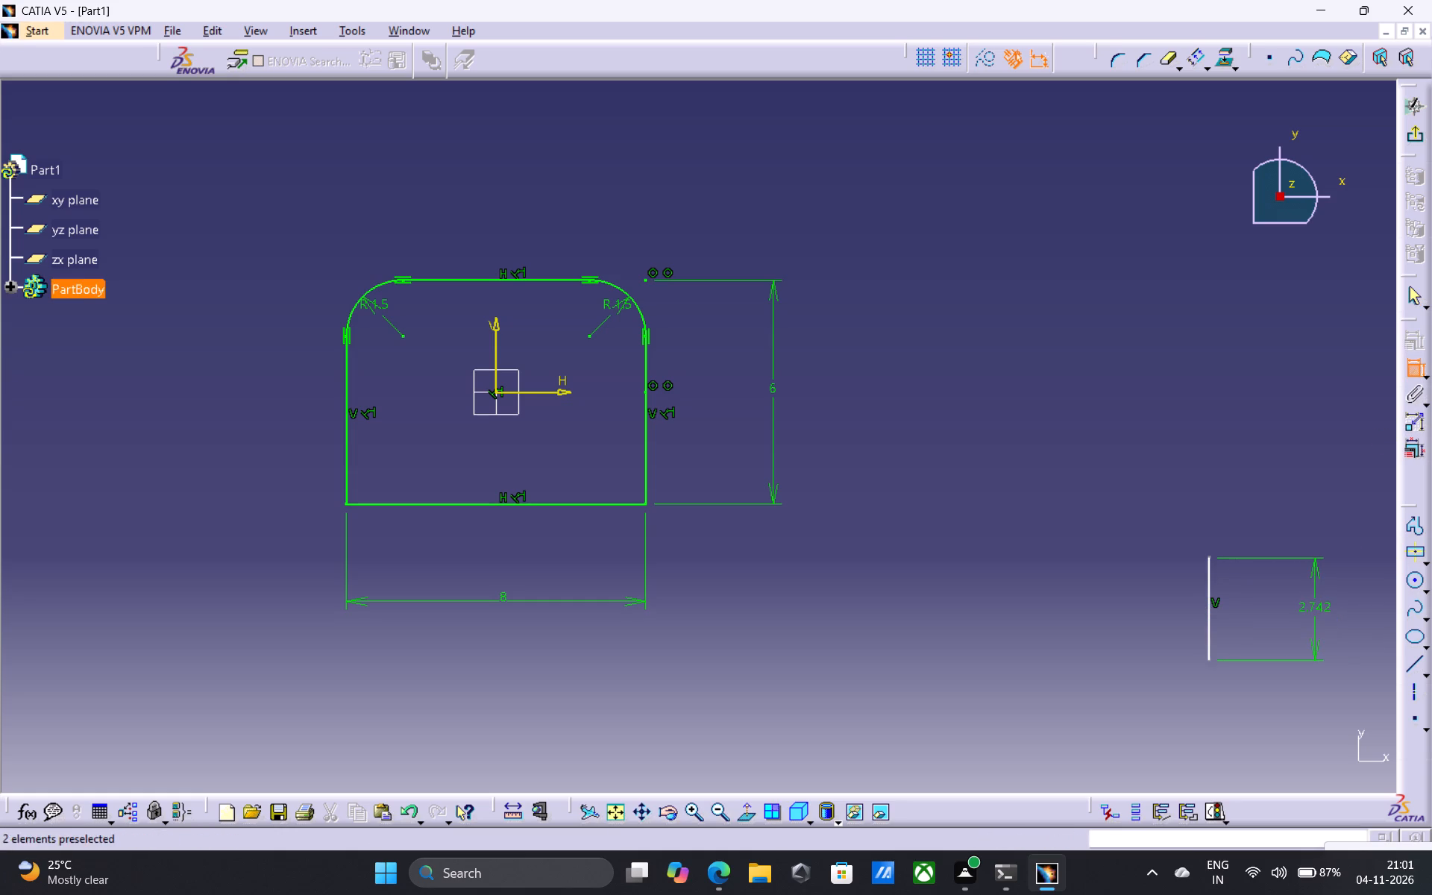
pyautogui.write('22')
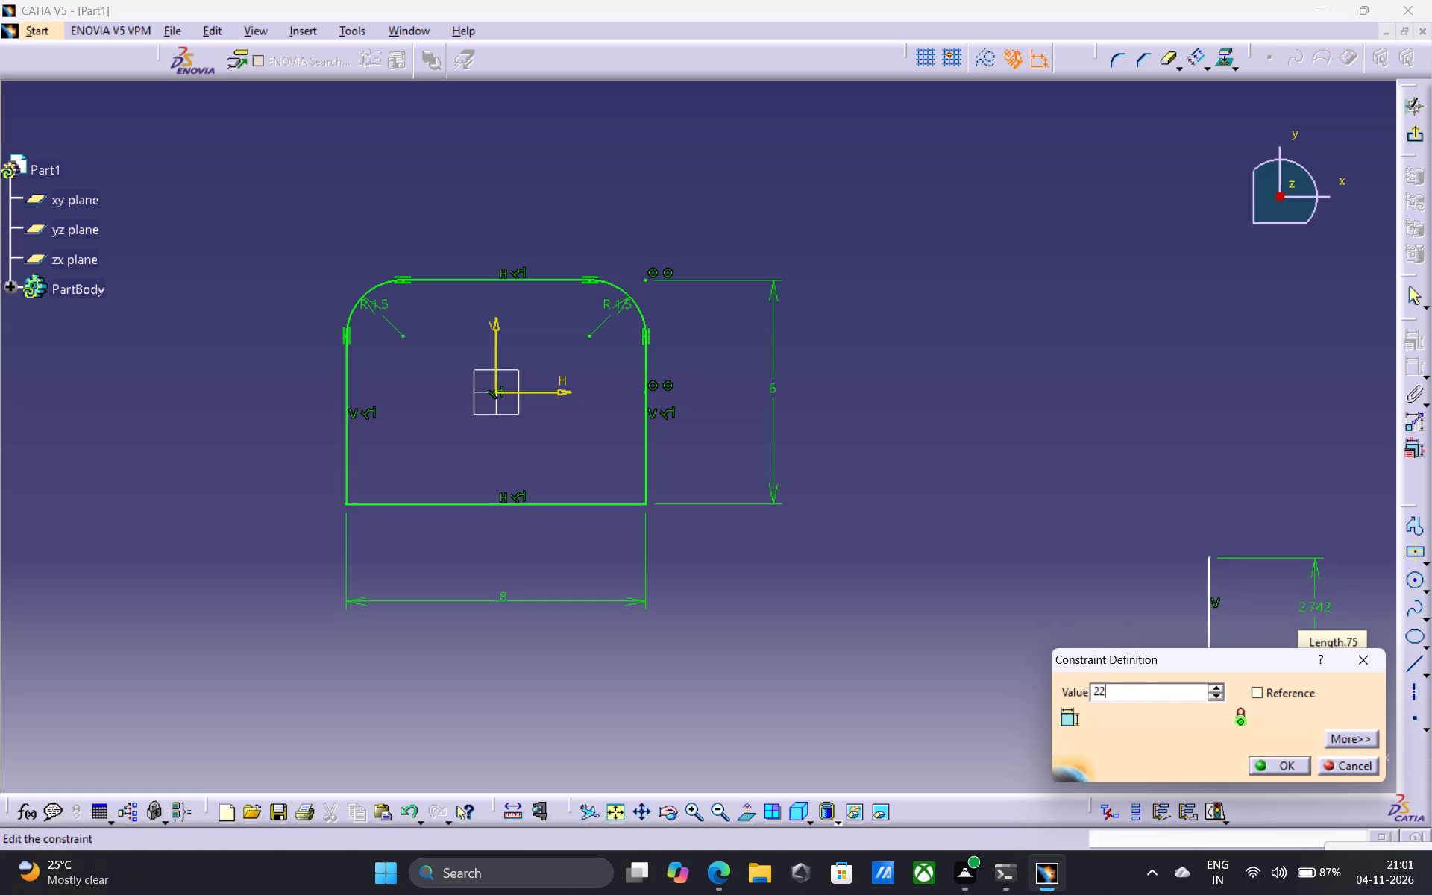
pyautogui.press('Return')
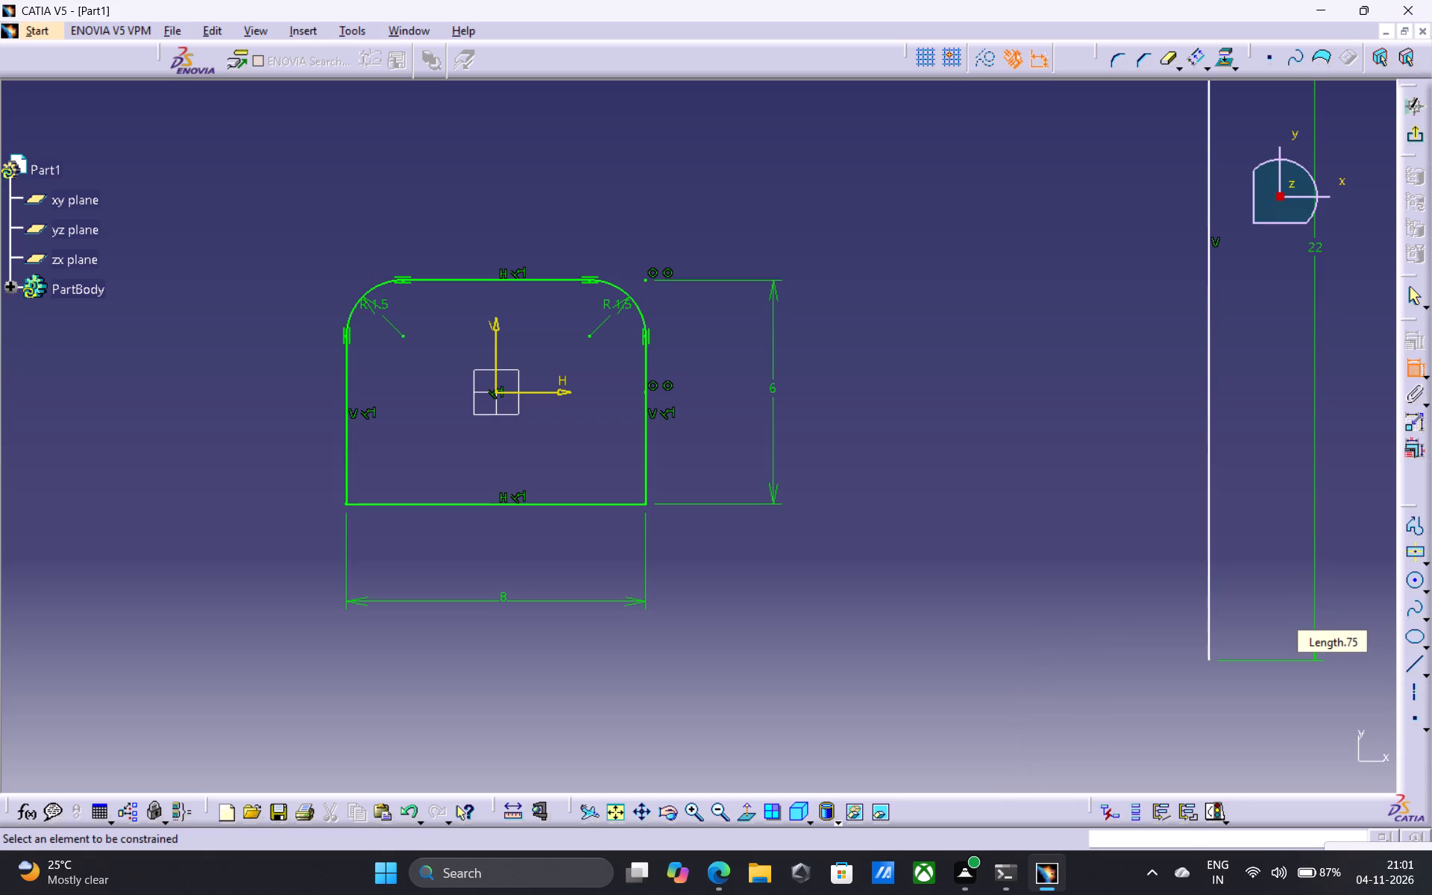
pyautogui.doubleClick(1316, 240)
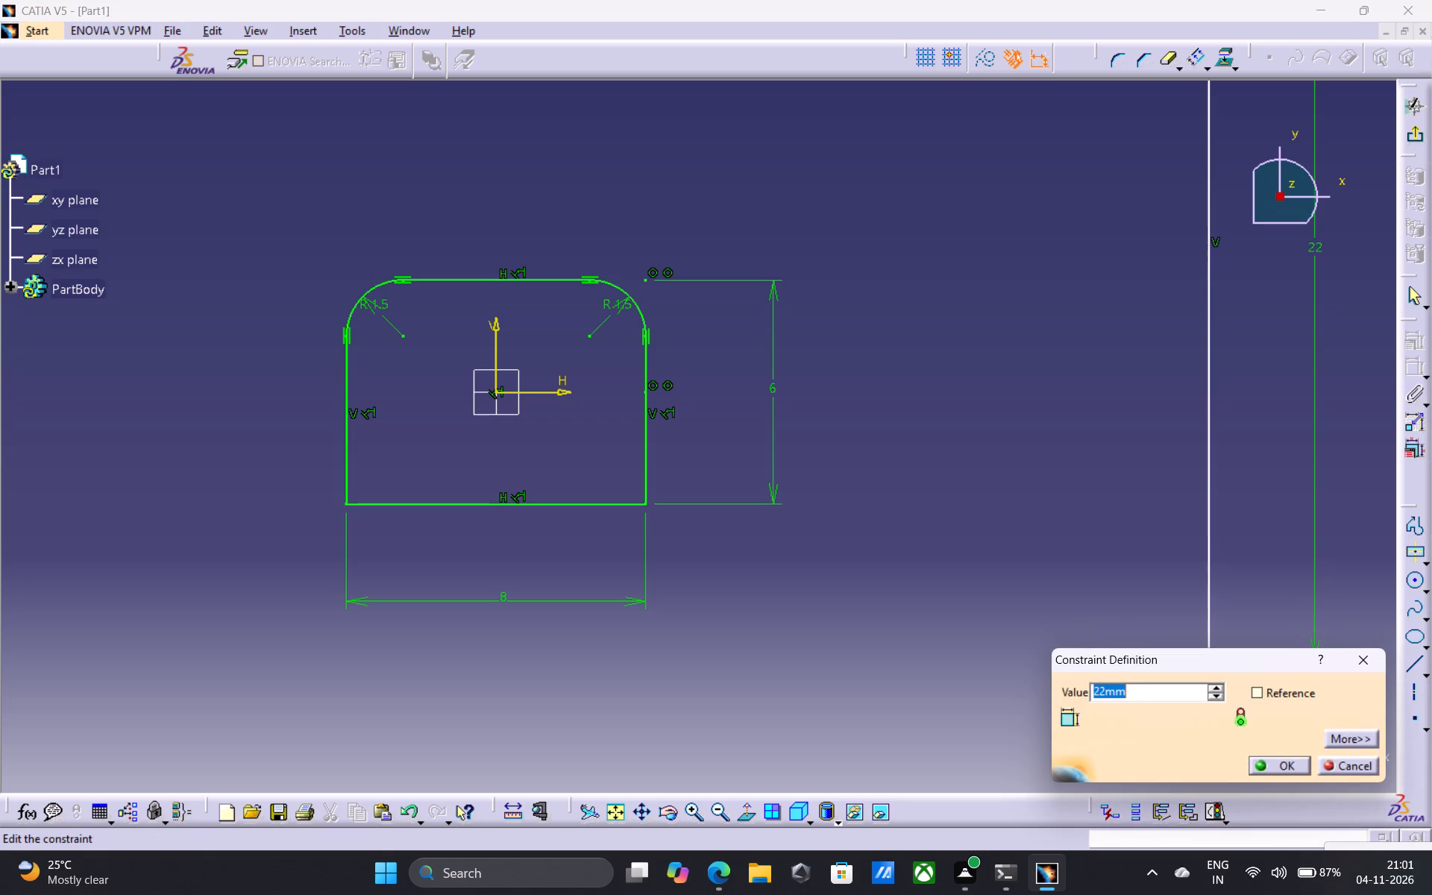
pyautogui.press('2')
pyautogui.press('Return')
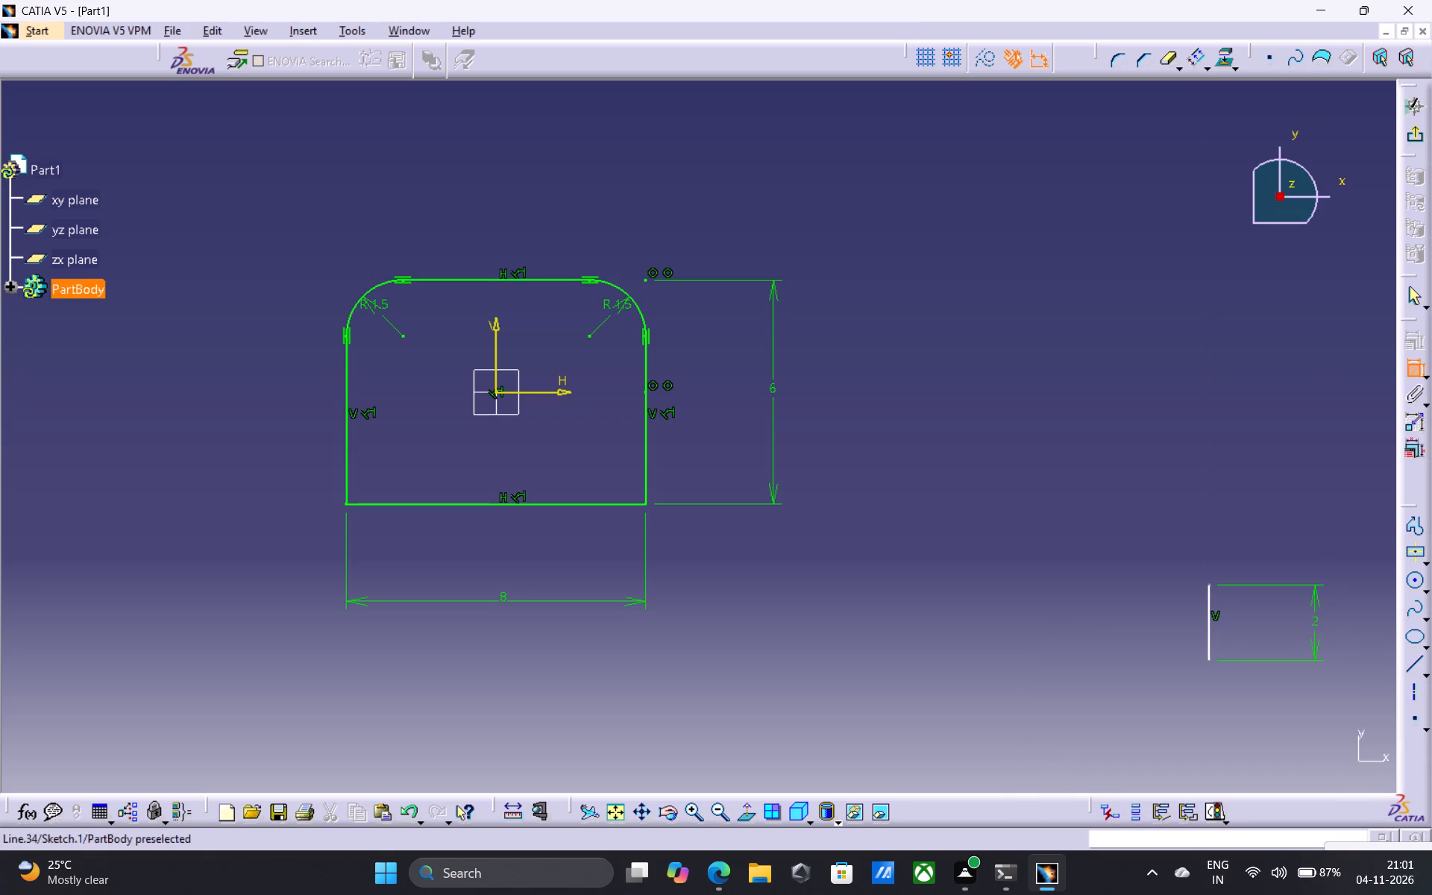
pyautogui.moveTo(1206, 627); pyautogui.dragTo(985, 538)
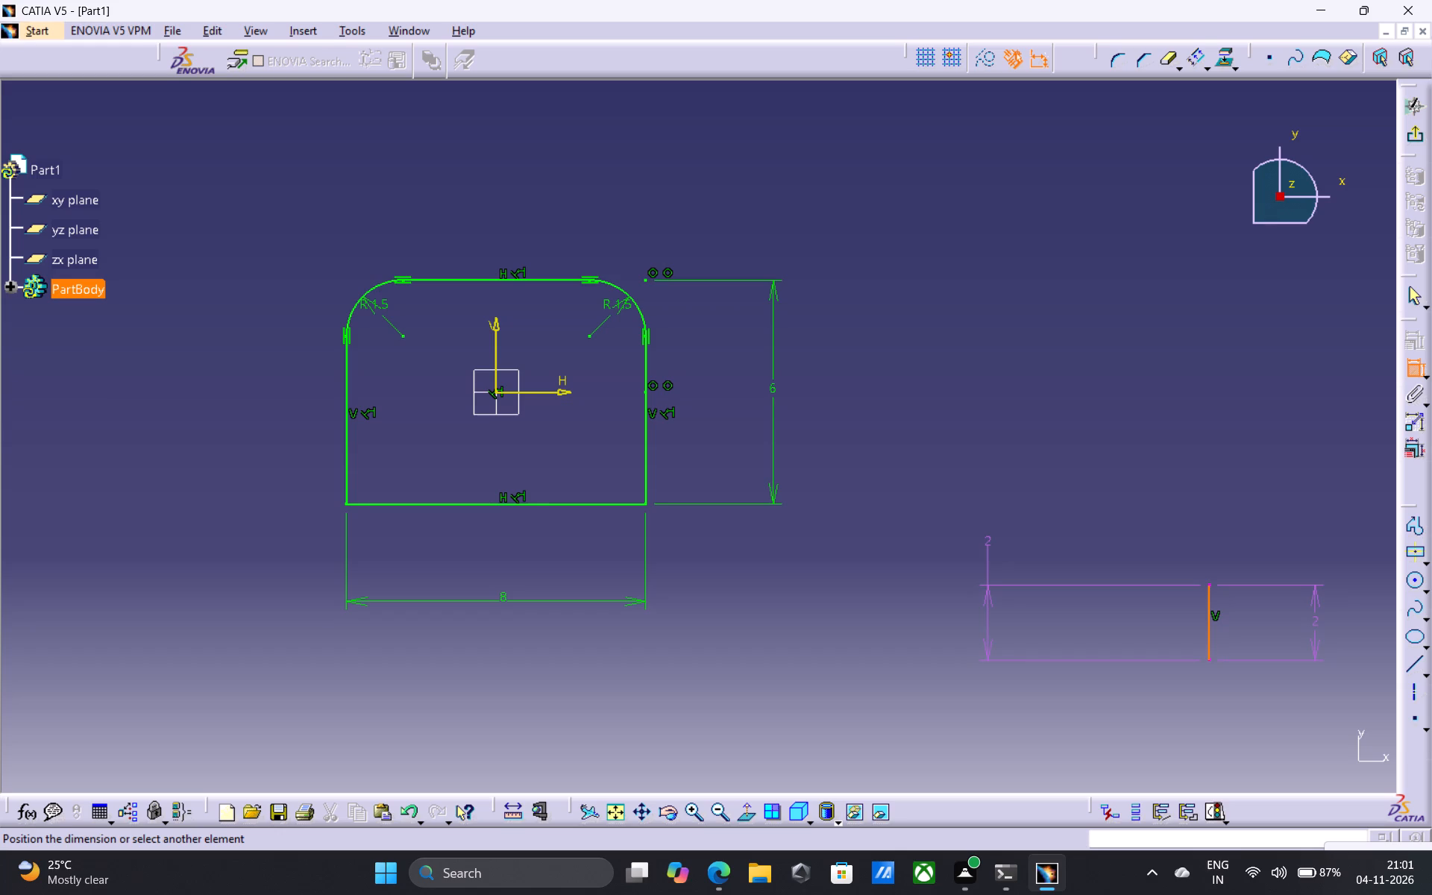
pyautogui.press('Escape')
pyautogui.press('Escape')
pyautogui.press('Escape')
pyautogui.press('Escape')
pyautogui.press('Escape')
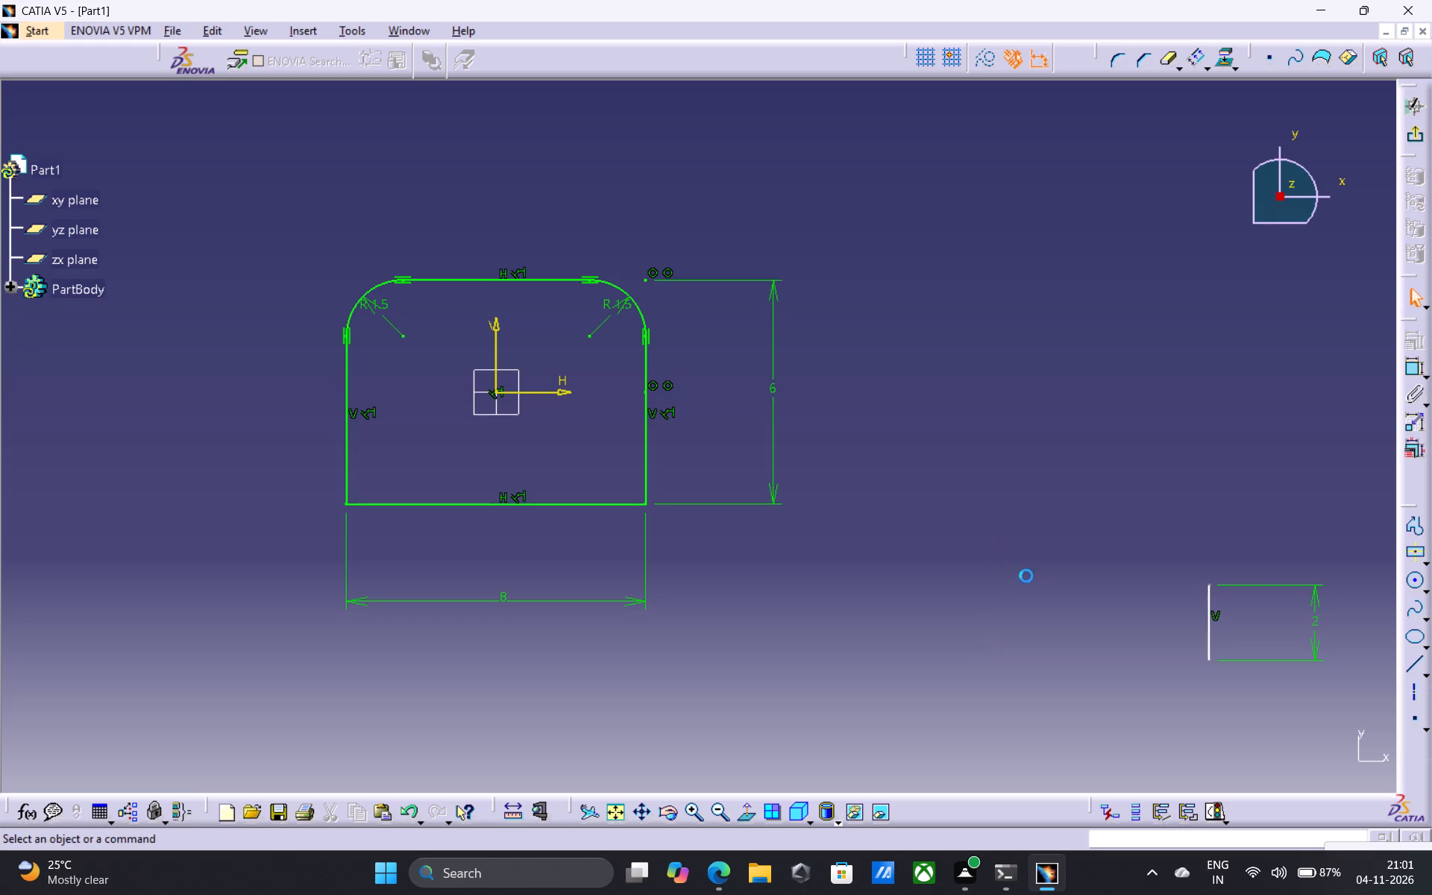
# Move the 2 mm vertical line inside the profile, across the H axis about 2.4 mm from the origin.
pyautogui.moveTo(1207, 618); pyautogui.dragTo(584, 389)
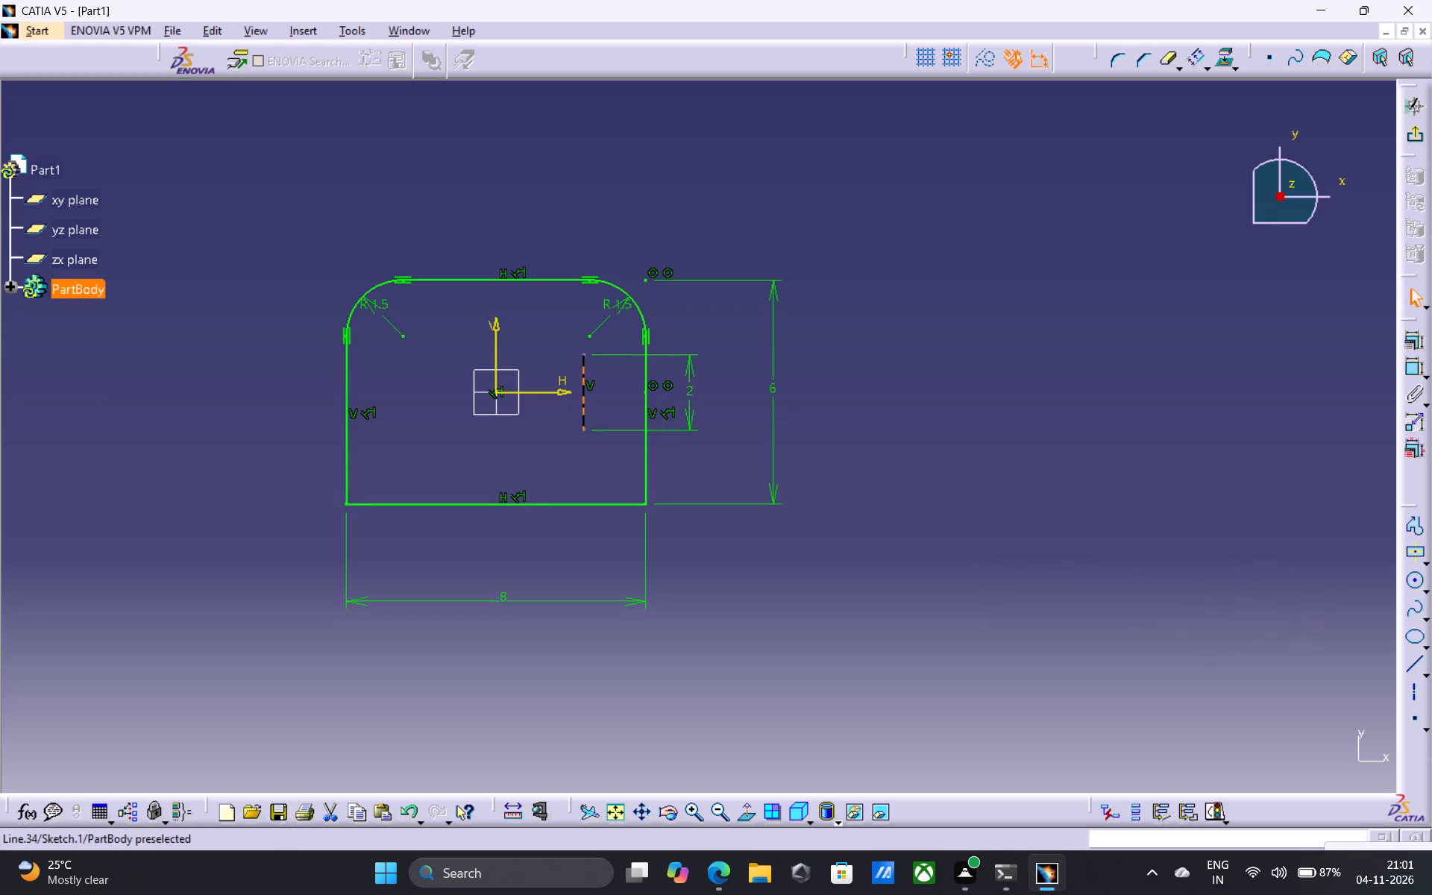
pyautogui.moveTo(584, 389); pyautogui.dragTo(584, 395)
pyautogui.moveTo(850, 444); pyautogui.dragTo(1102, 506, button='middle')
pyautogui.scroll(-1, 851, 444)
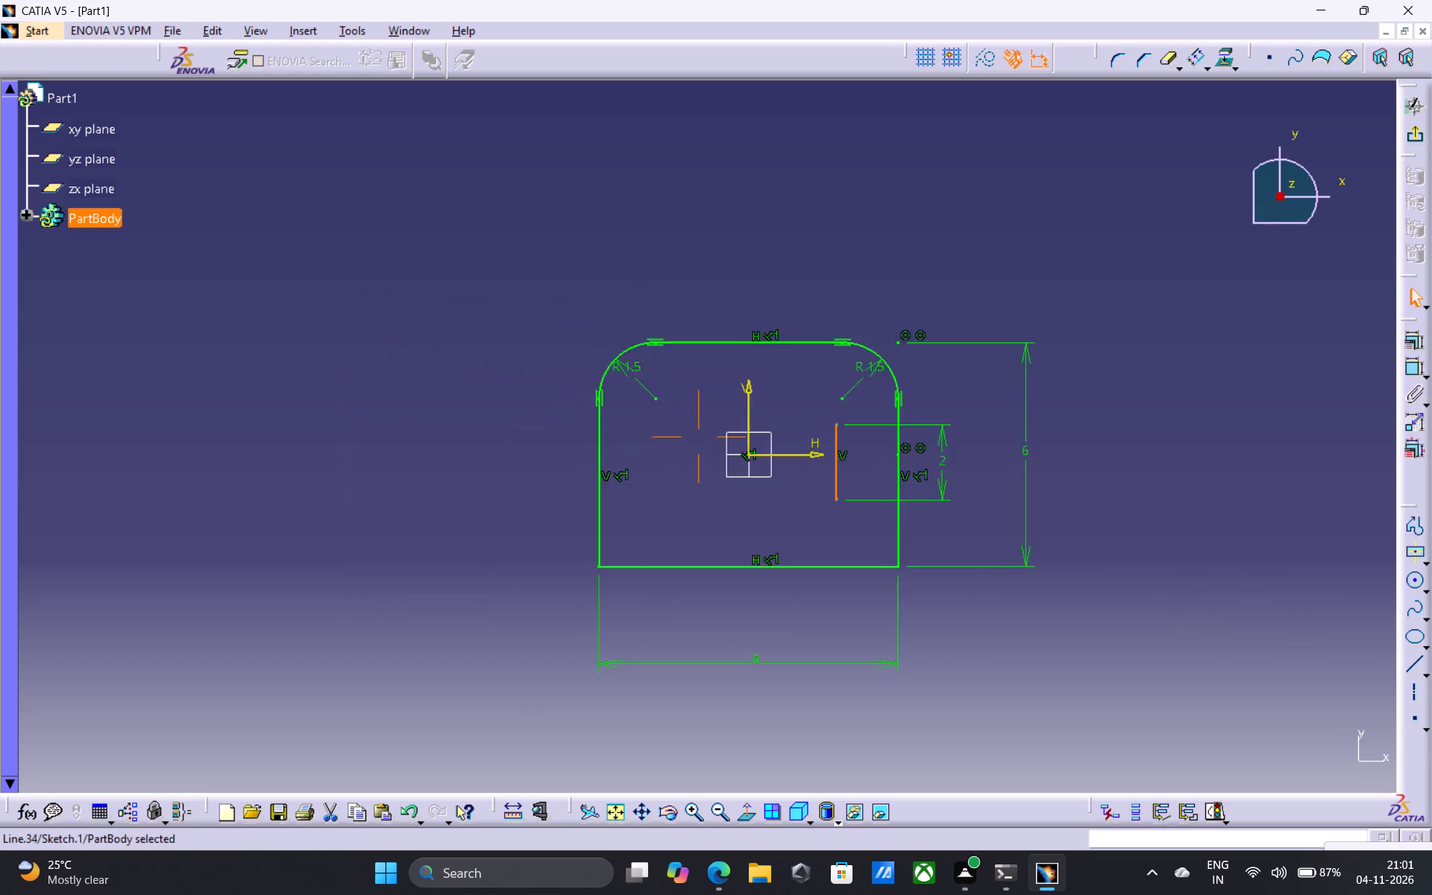
pyautogui.moveTo(1102, 506); pyautogui.dragTo(1079, 482, button='middle')
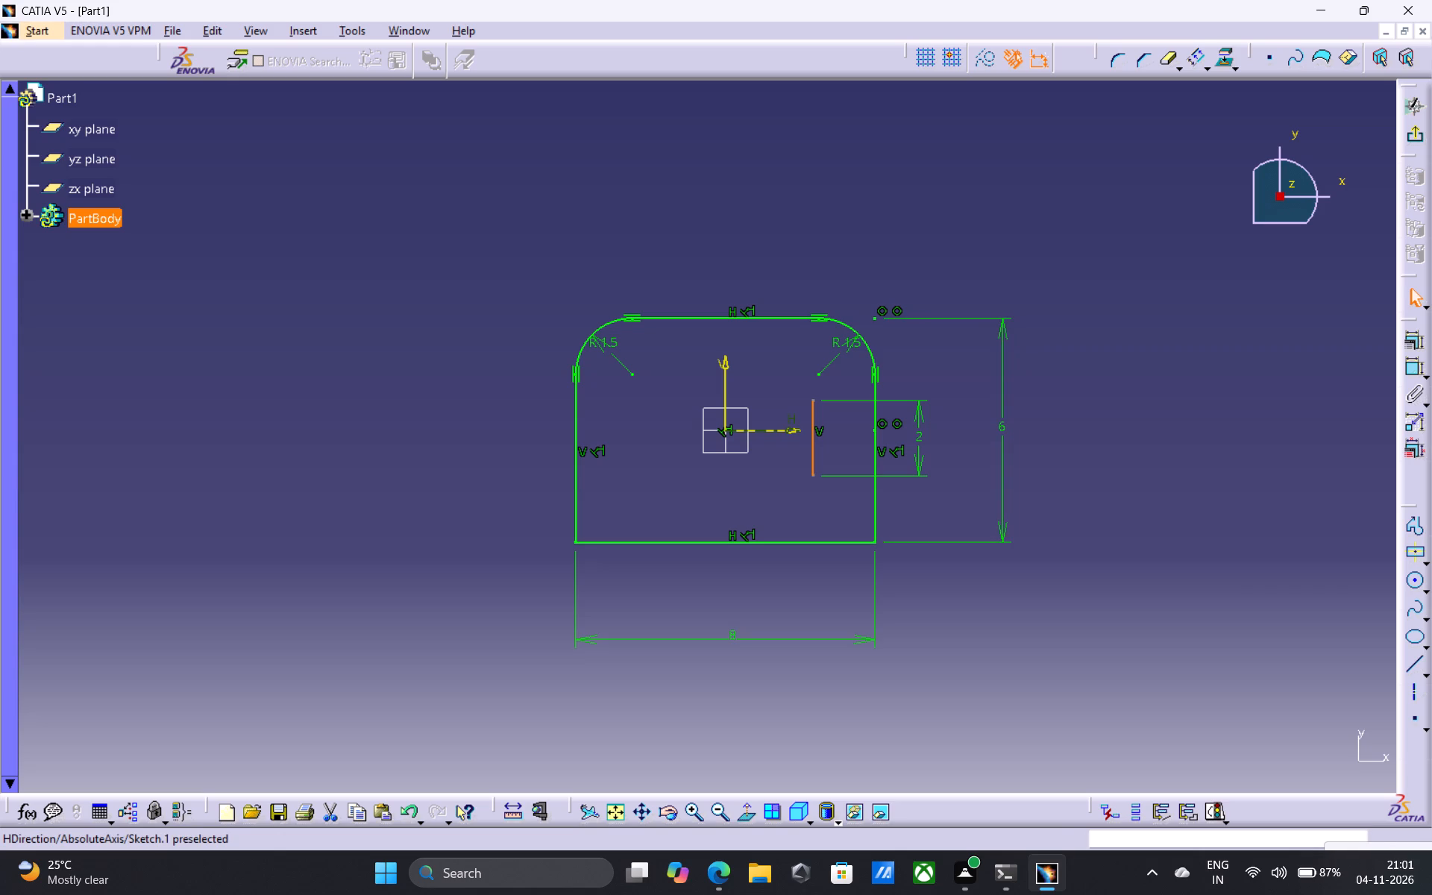
pyautogui.moveTo(814, 435); pyautogui.dragTo(817, 427)
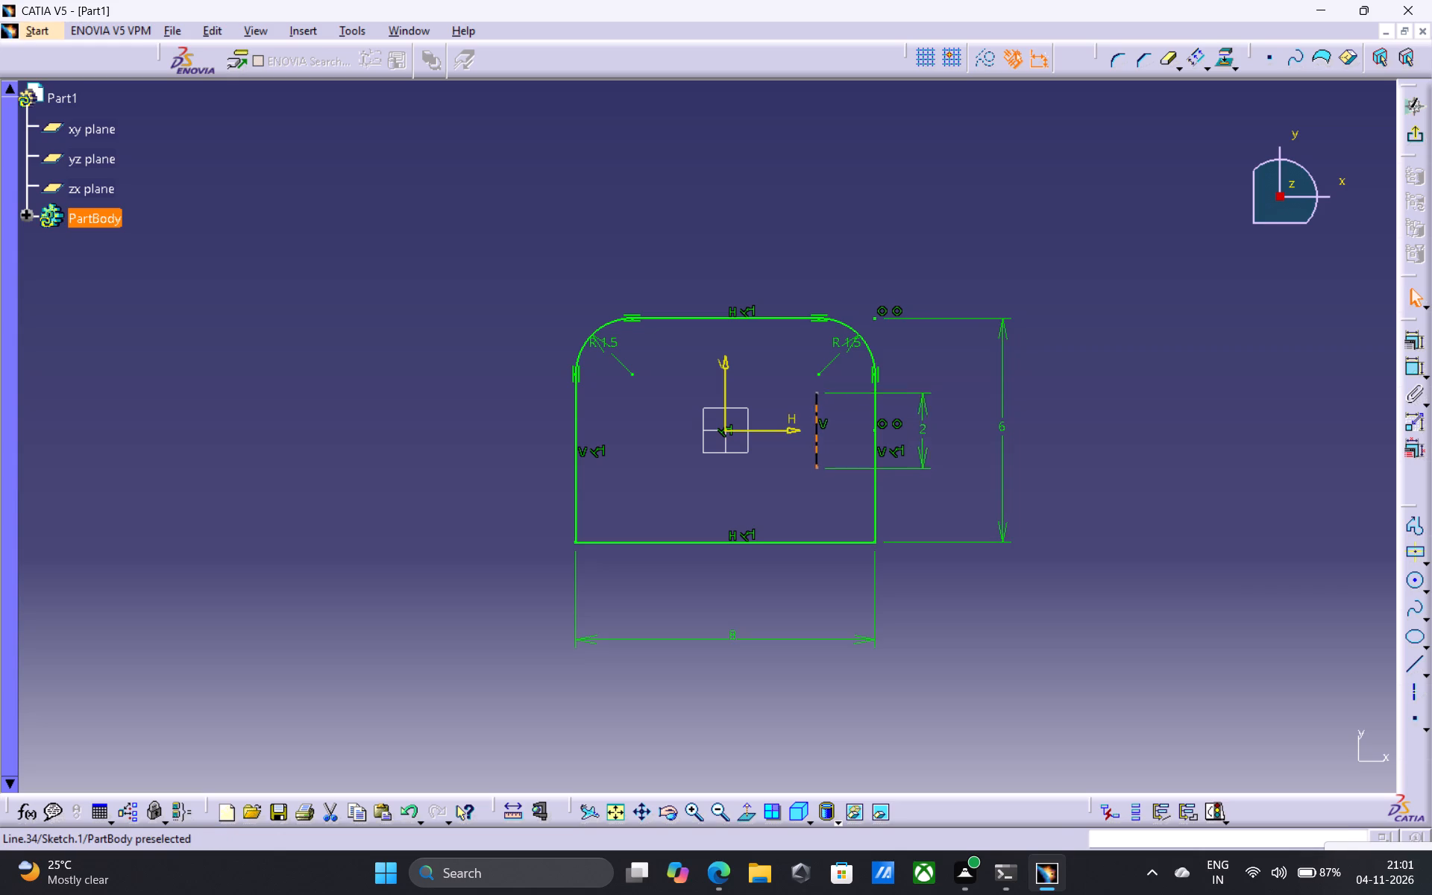
pyautogui.moveTo(817, 427); pyautogui.dragTo(816, 427)
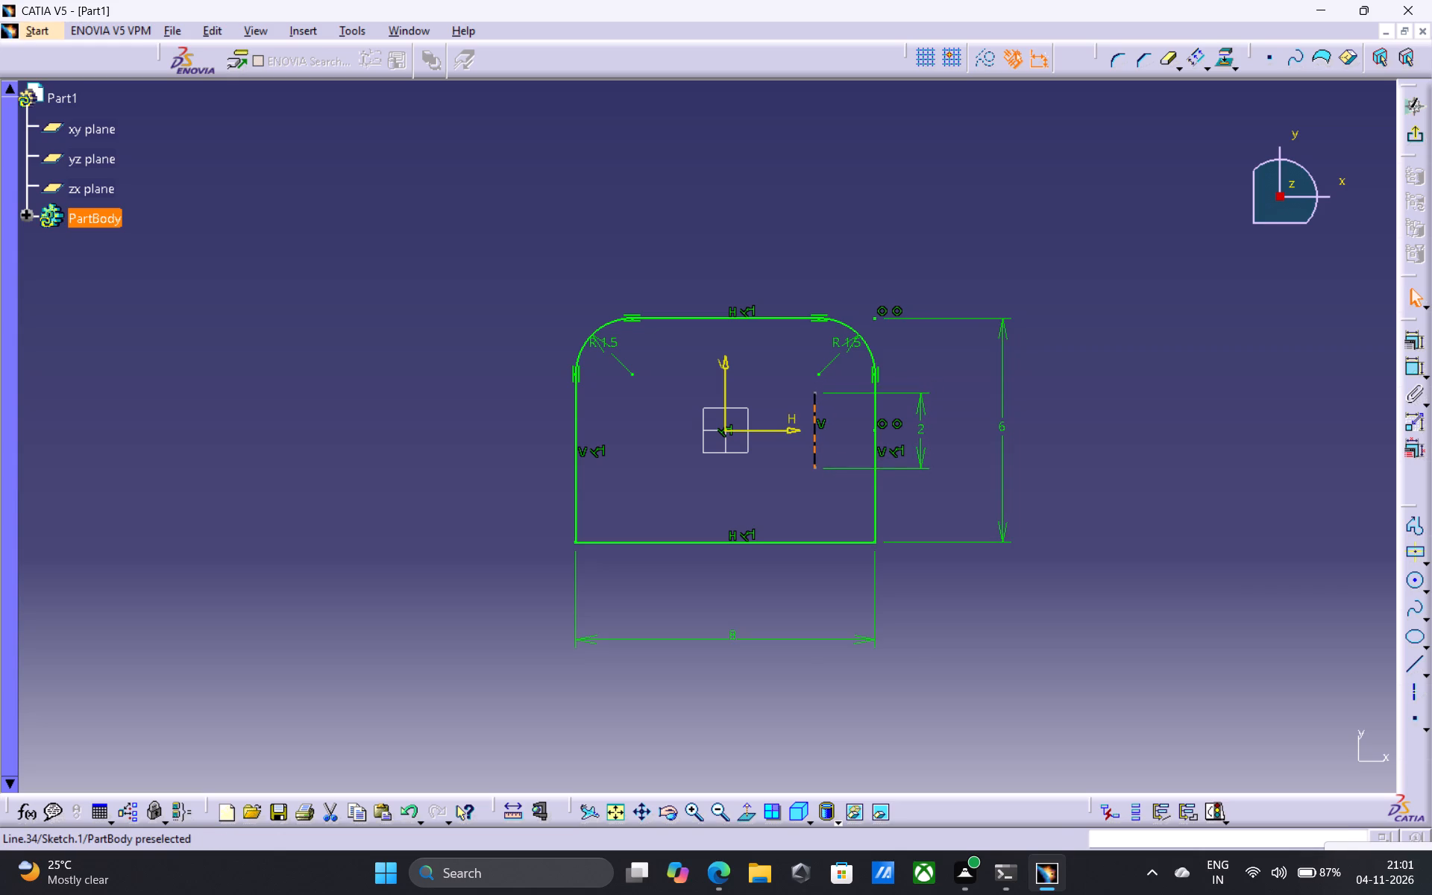
pyautogui.moveTo(816, 427); pyautogui.dragTo(816, 427)
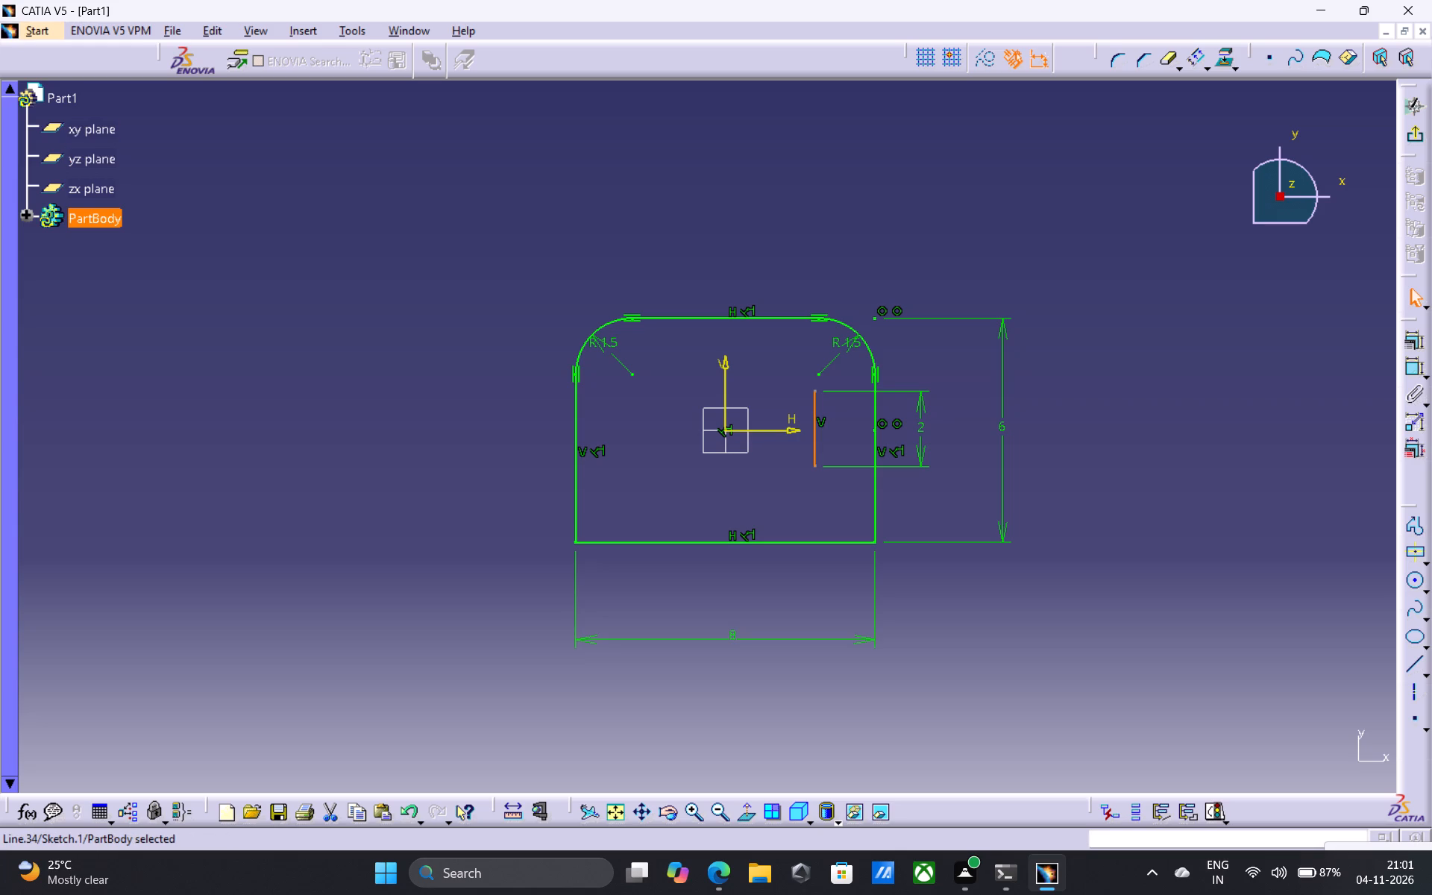
# Draw a horizontal line about 2.5 mm long on the H axis from the profile's right edge inward past the vertical line.
pyautogui.click(1413, 666)
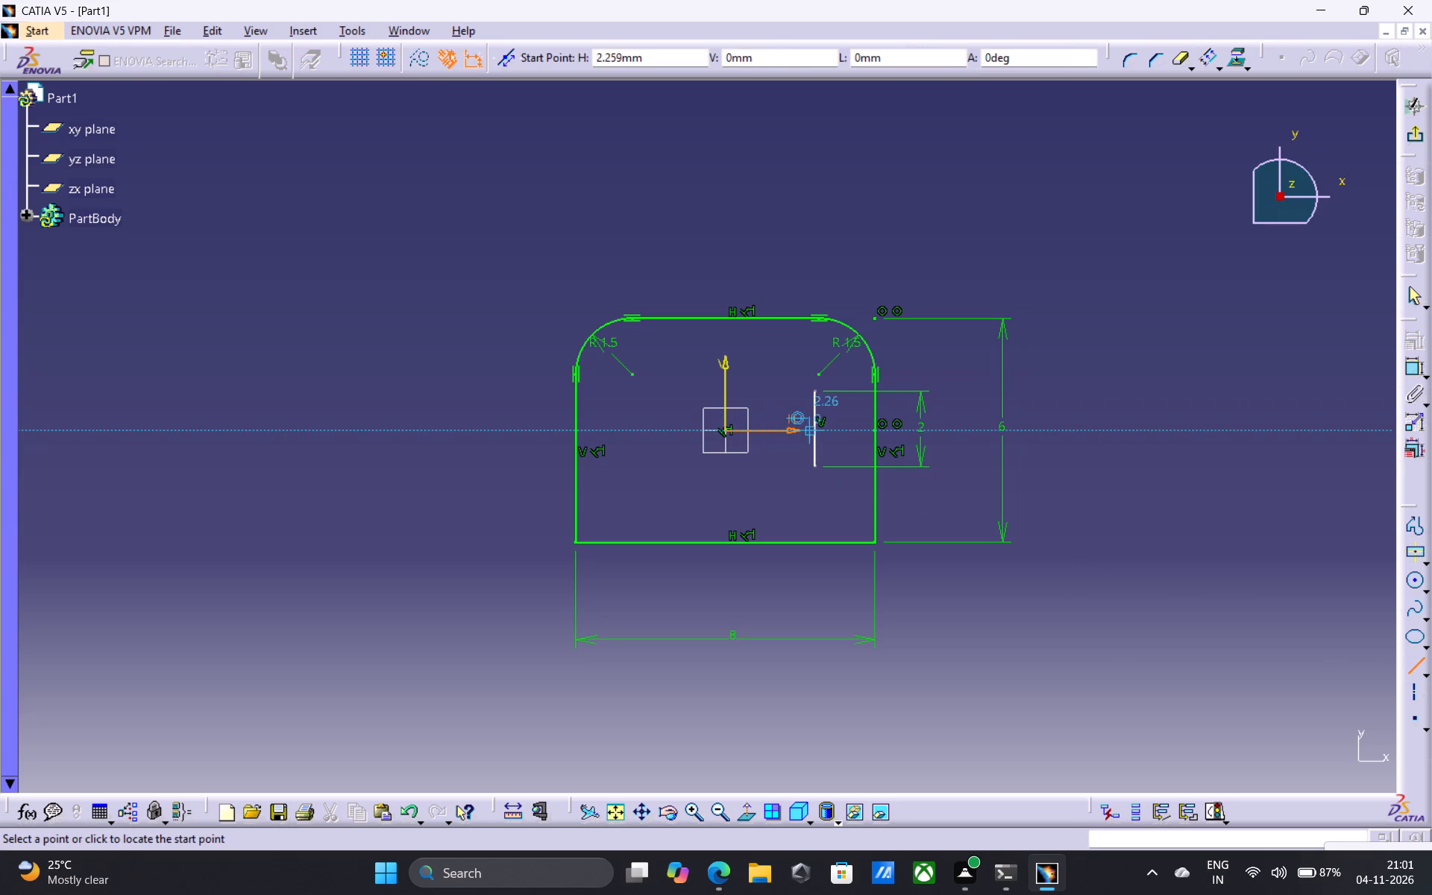
pyautogui.click(875, 430)
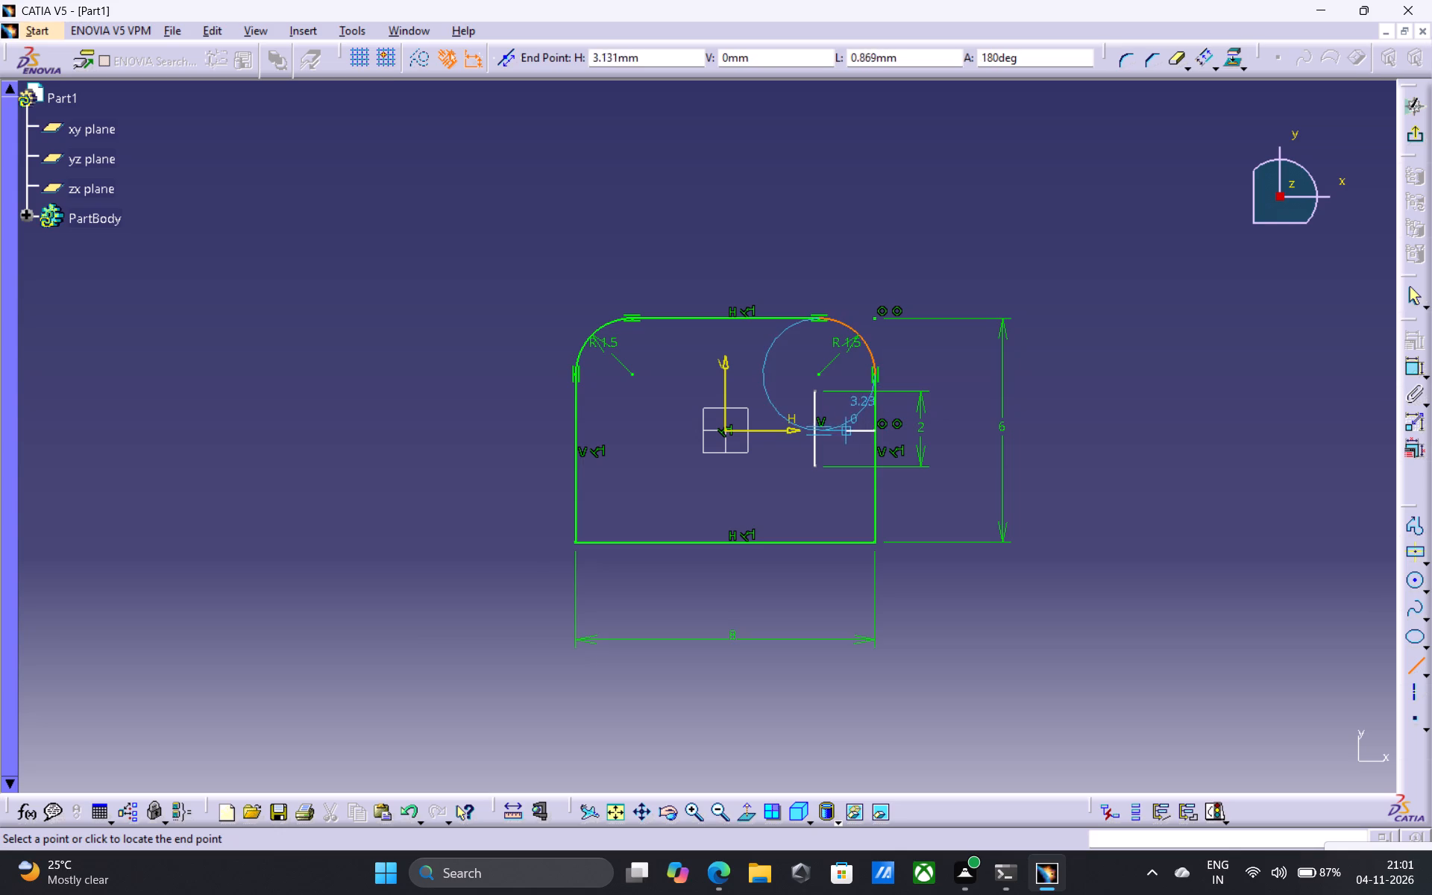
pyautogui.click(780, 429)
pyautogui.press('Escape')
pyautogui.press('Escape')
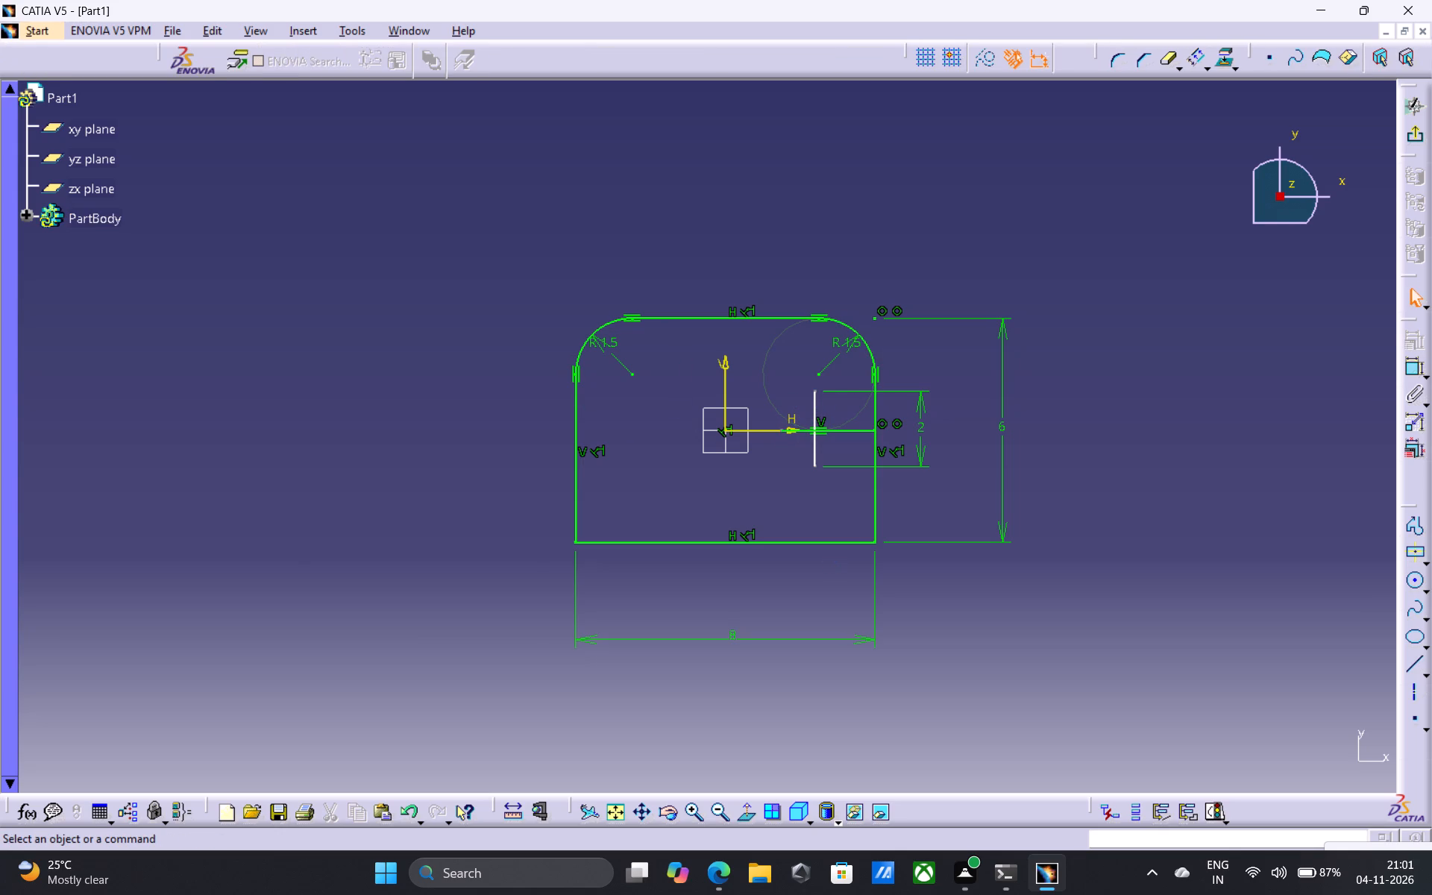
# Dimension the horizontal line on the H axis and set its length to 2 mm.
pyautogui.click(1410, 371)
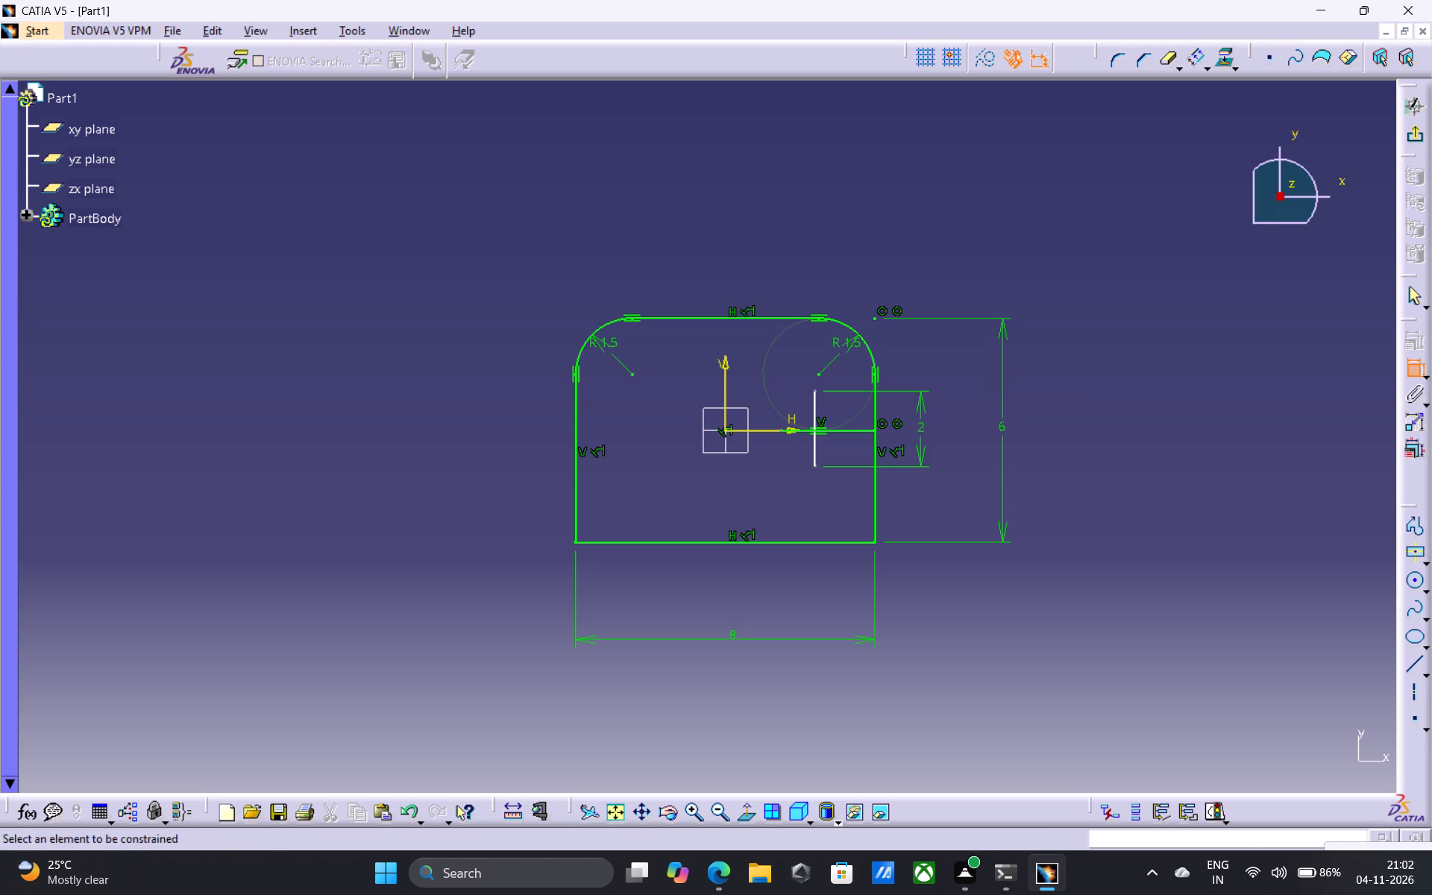
pyautogui.click(847, 428)
pyautogui.click(829, 513)
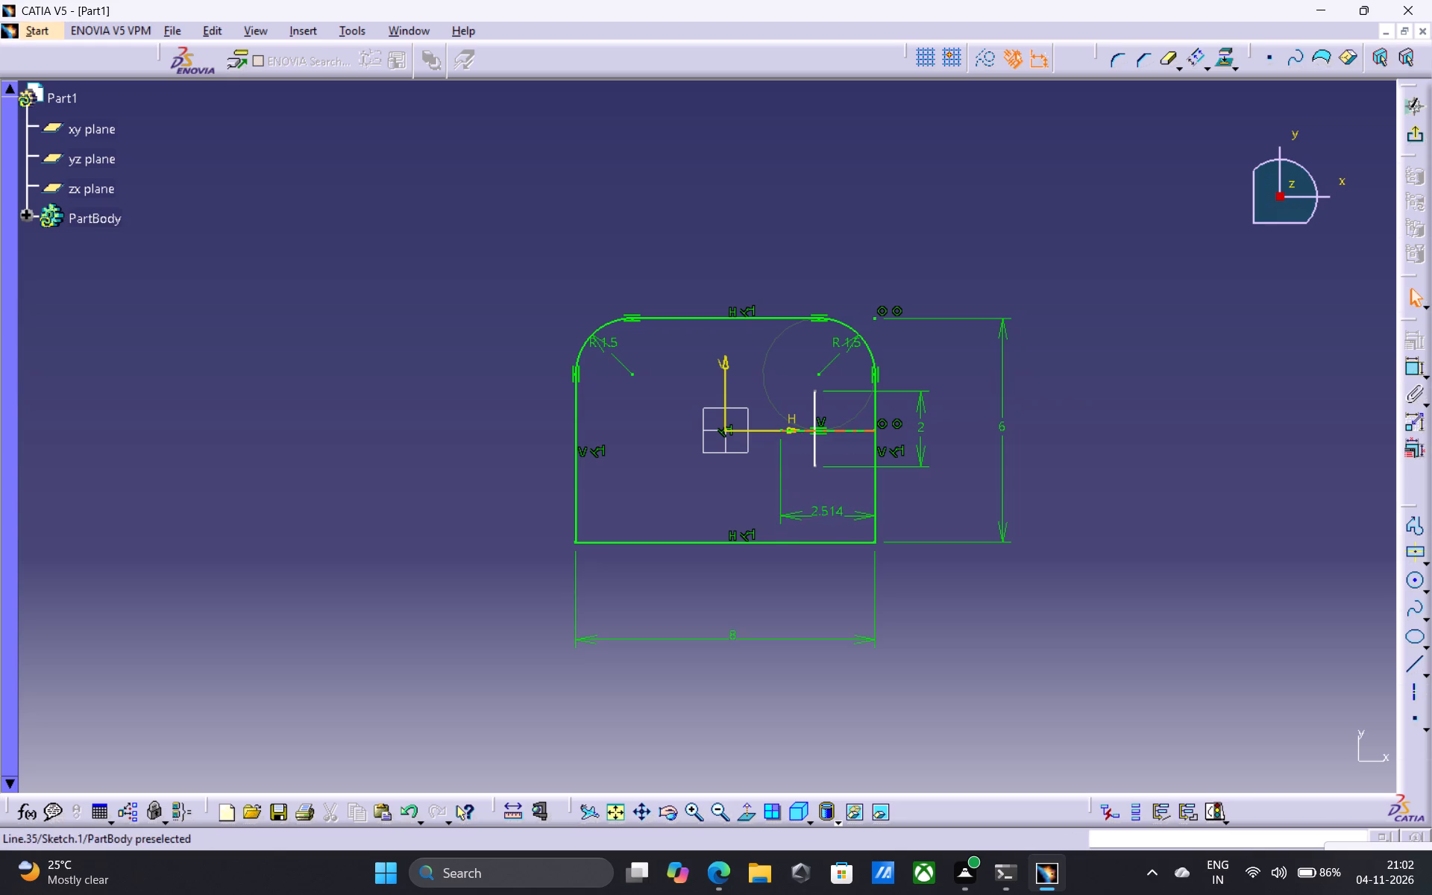
pyautogui.doubleClick(830, 512)
pyautogui.press('2')
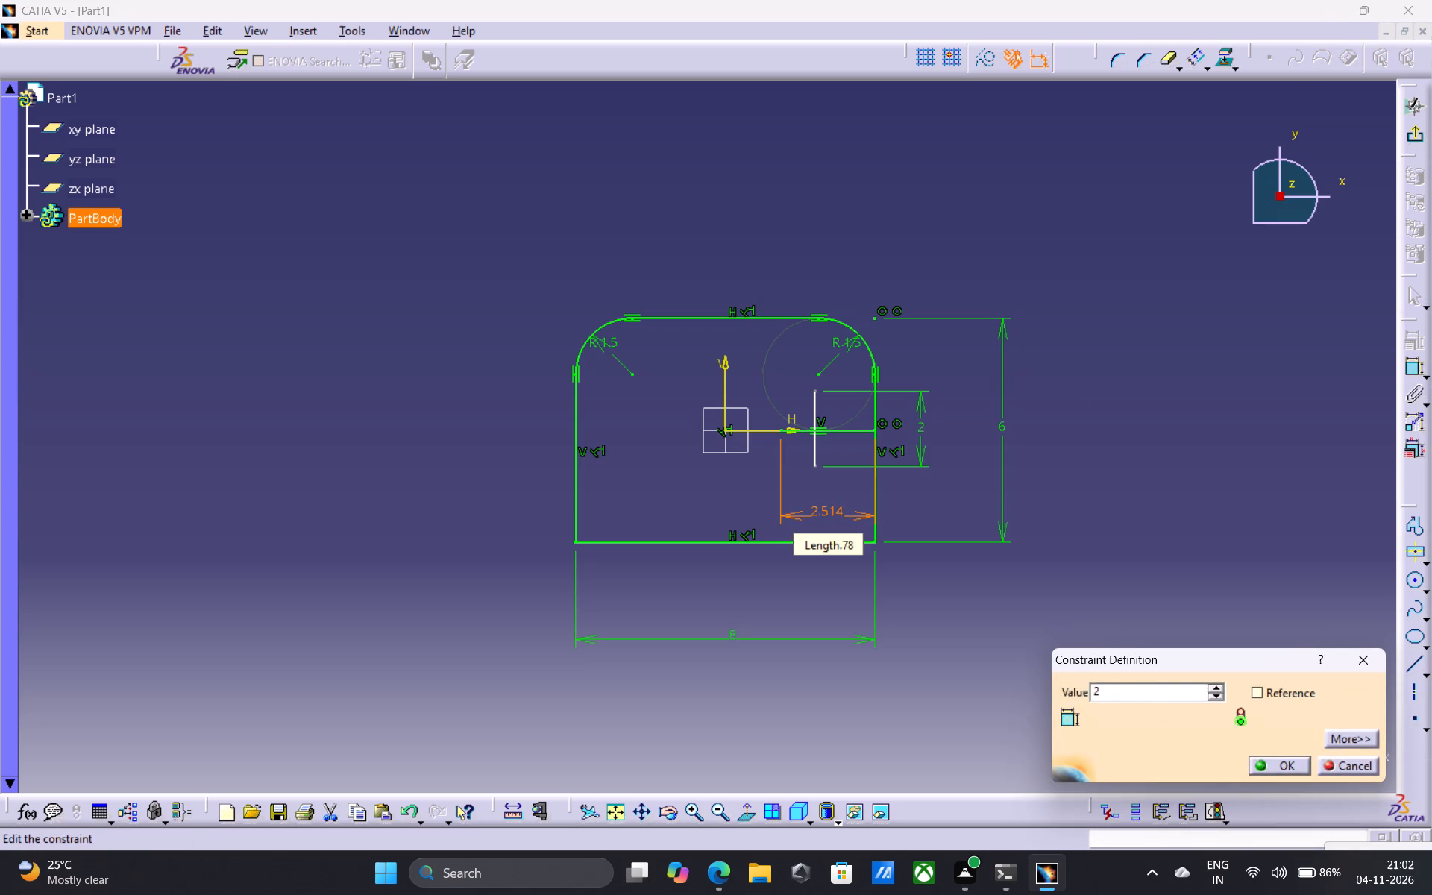
pyautogui.press('Return')
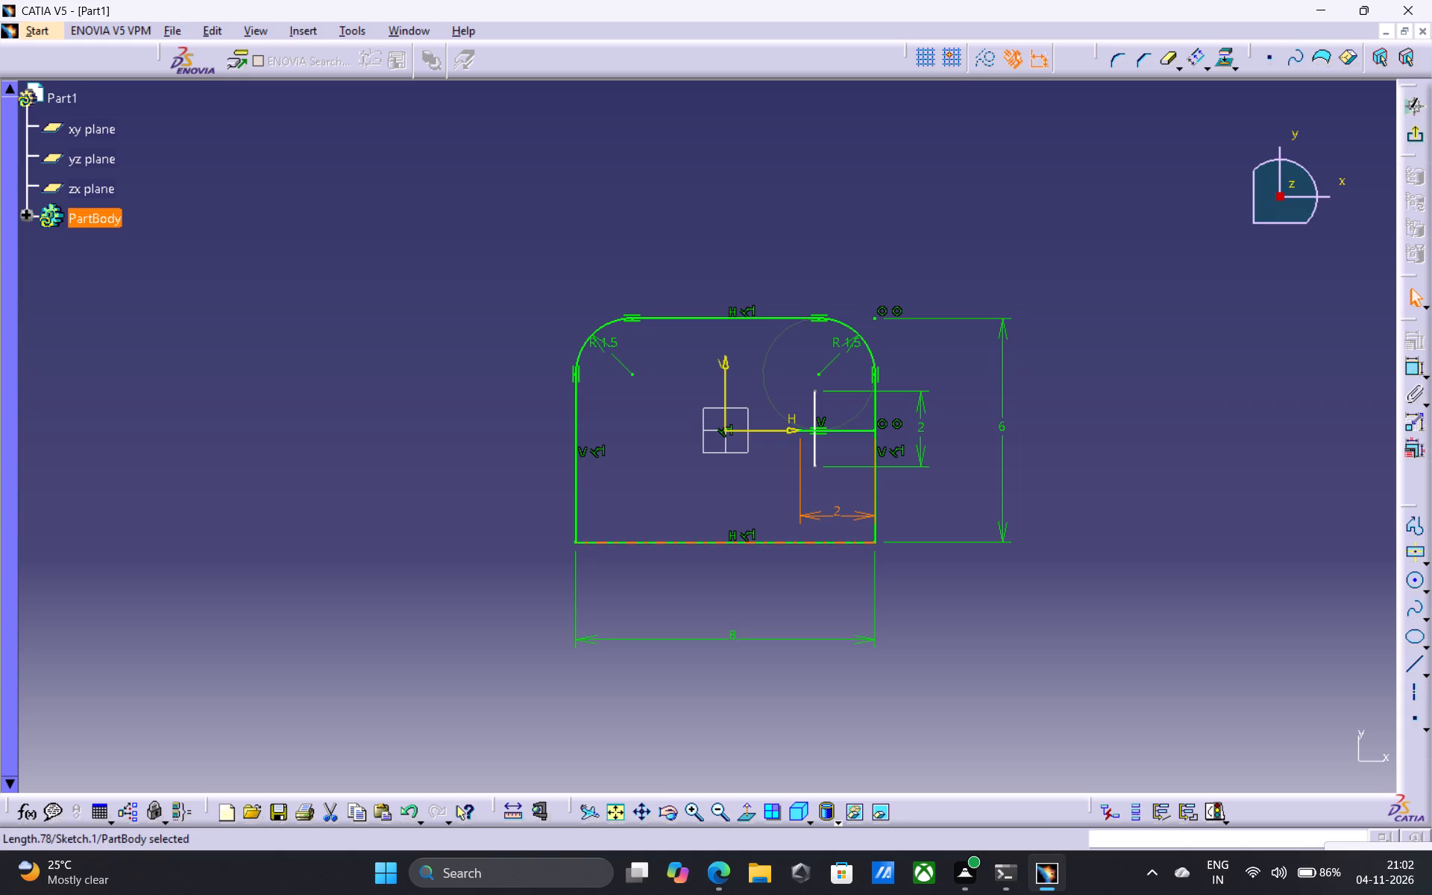
# Move the 2 mm vertical line just past the horizontal line's inner end, about 1.8 mm along H from the origin.
pyautogui.click(700, 807)
pyautogui.doubleClick(700, 807)
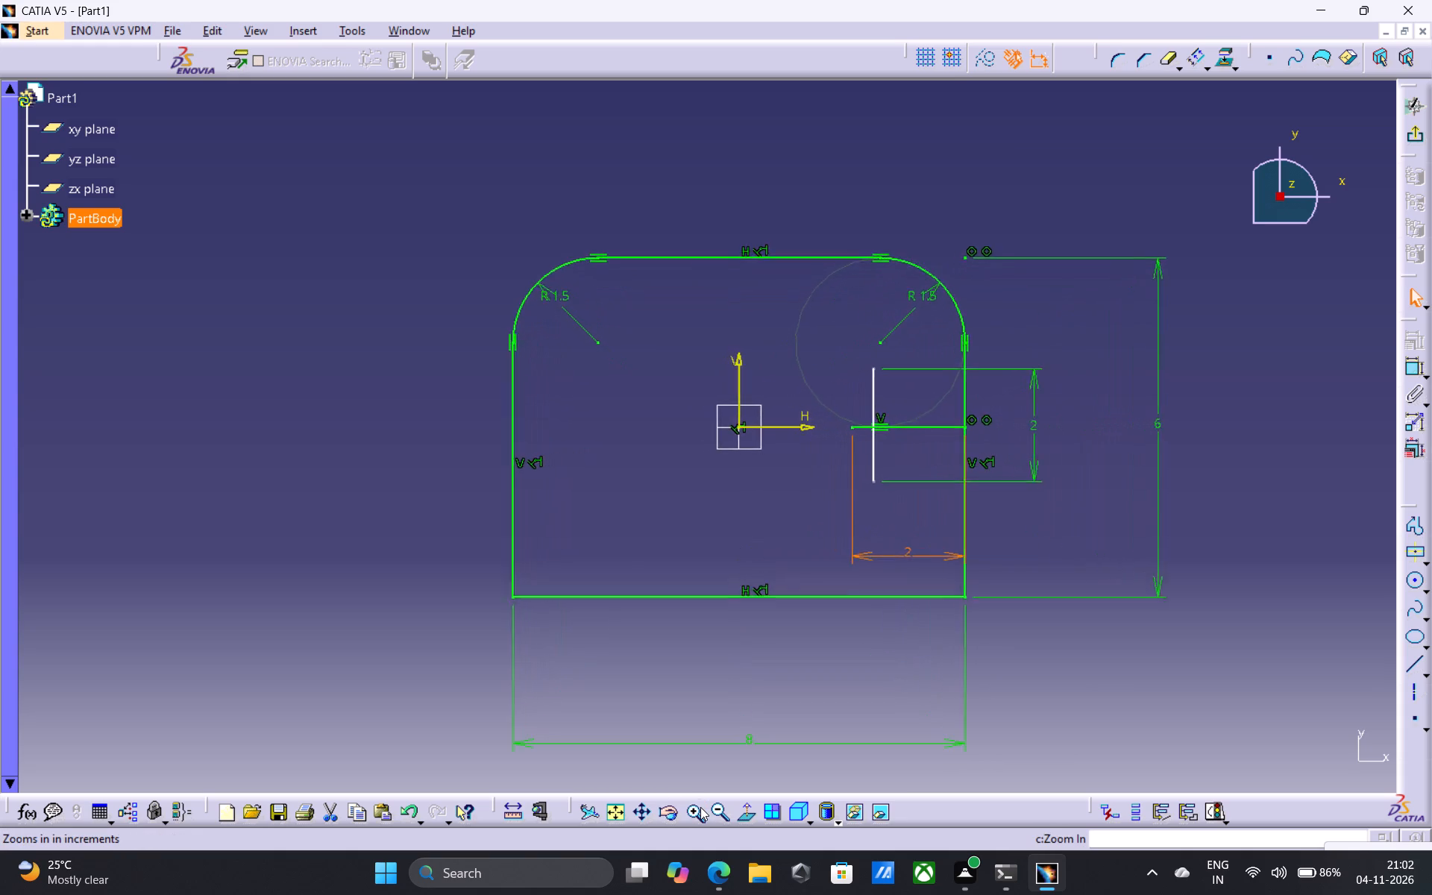
pyautogui.doubleClick(700, 807)
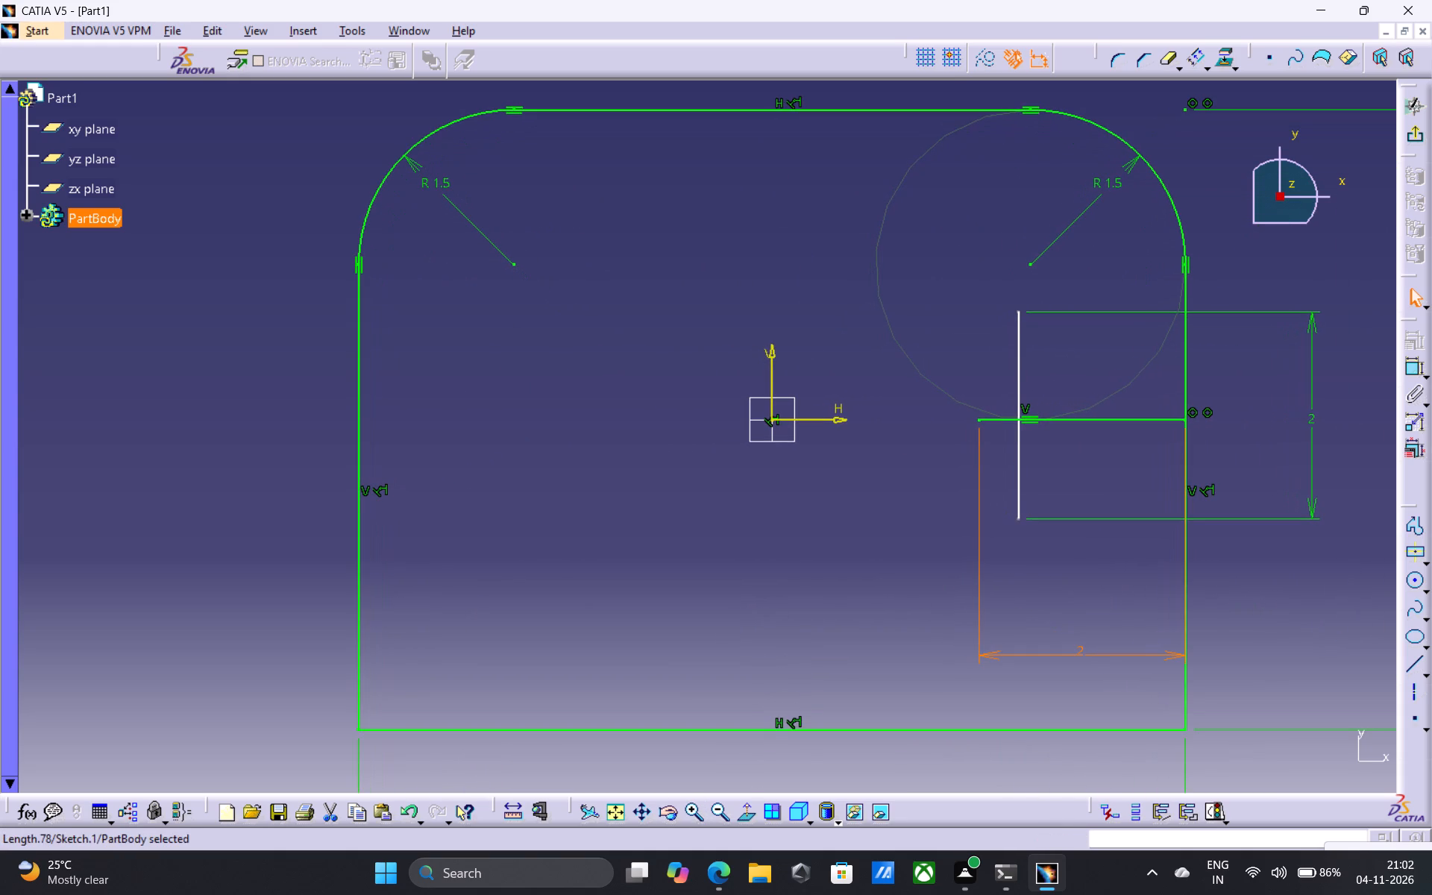
pyautogui.moveTo(1019, 471); pyautogui.dragTo(964, 482)
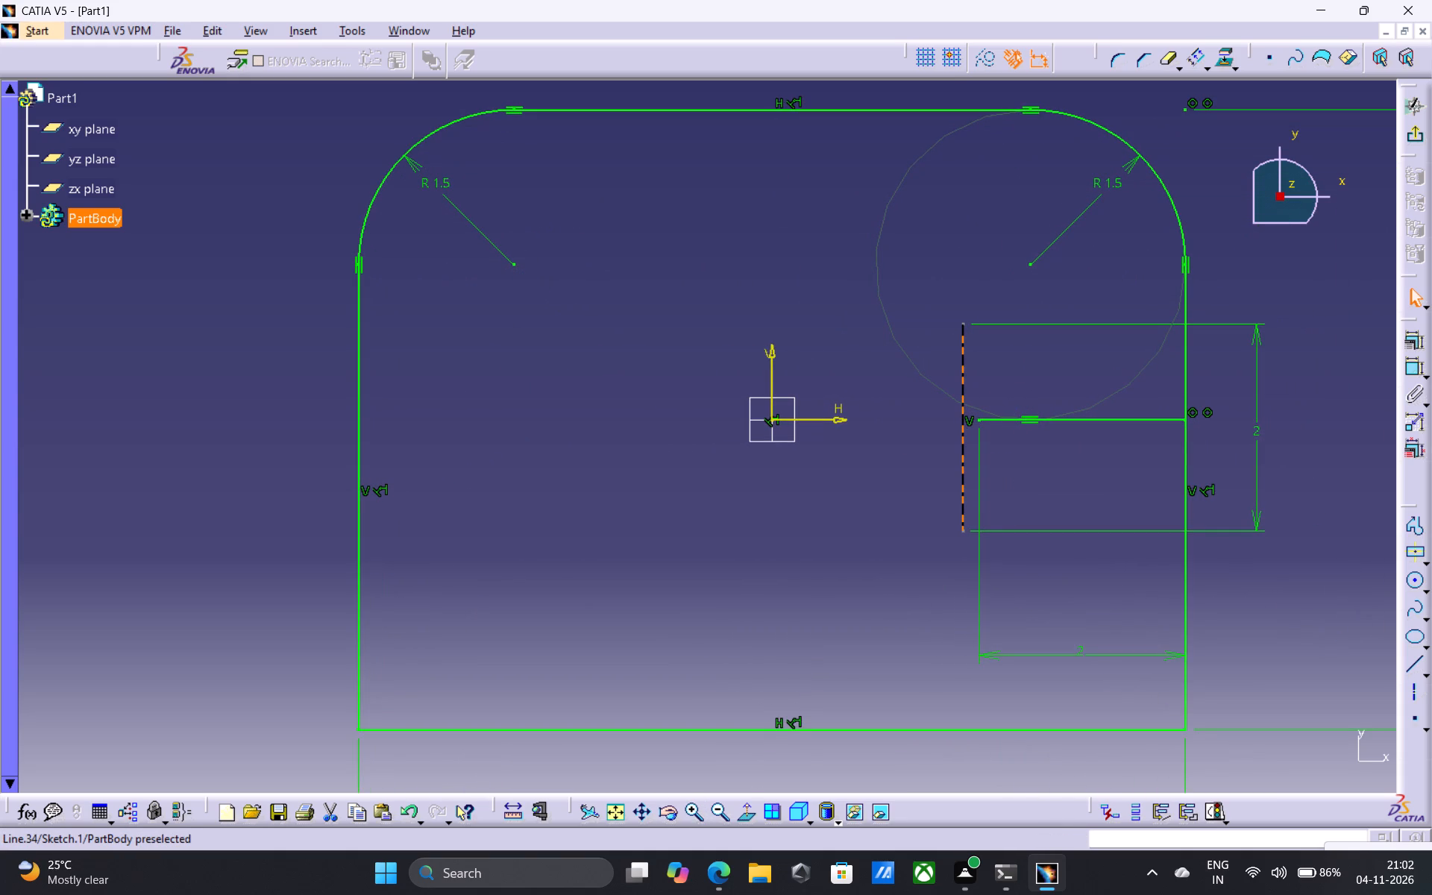
pyautogui.moveTo(964, 482); pyautogui.dragTo(958, 484)
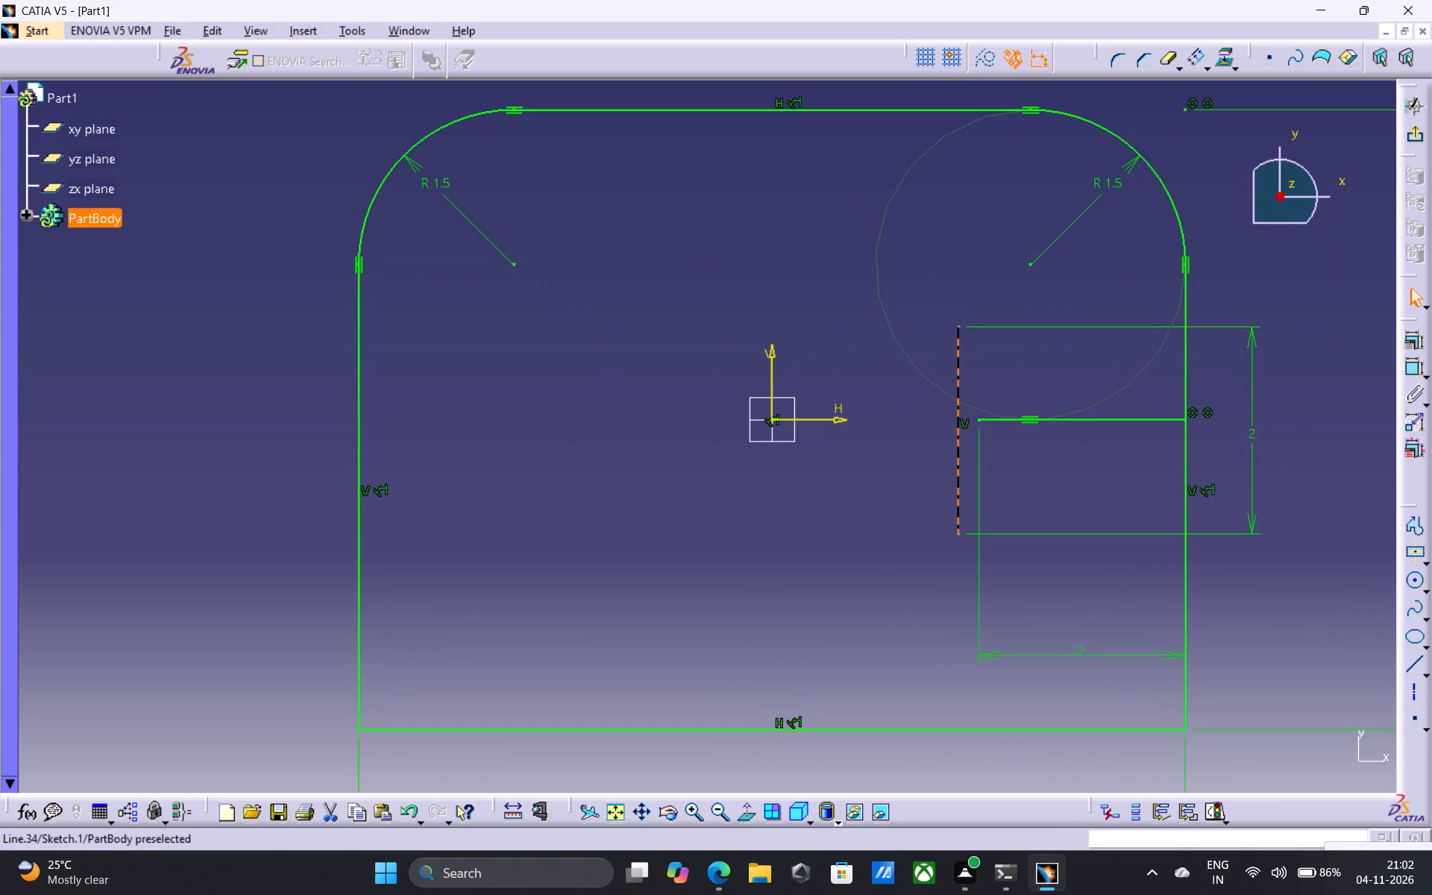
pyautogui.moveTo(958, 484); pyautogui.dragTo(958, 484)
pyautogui.press('Escape')
pyautogui.press('Escape')
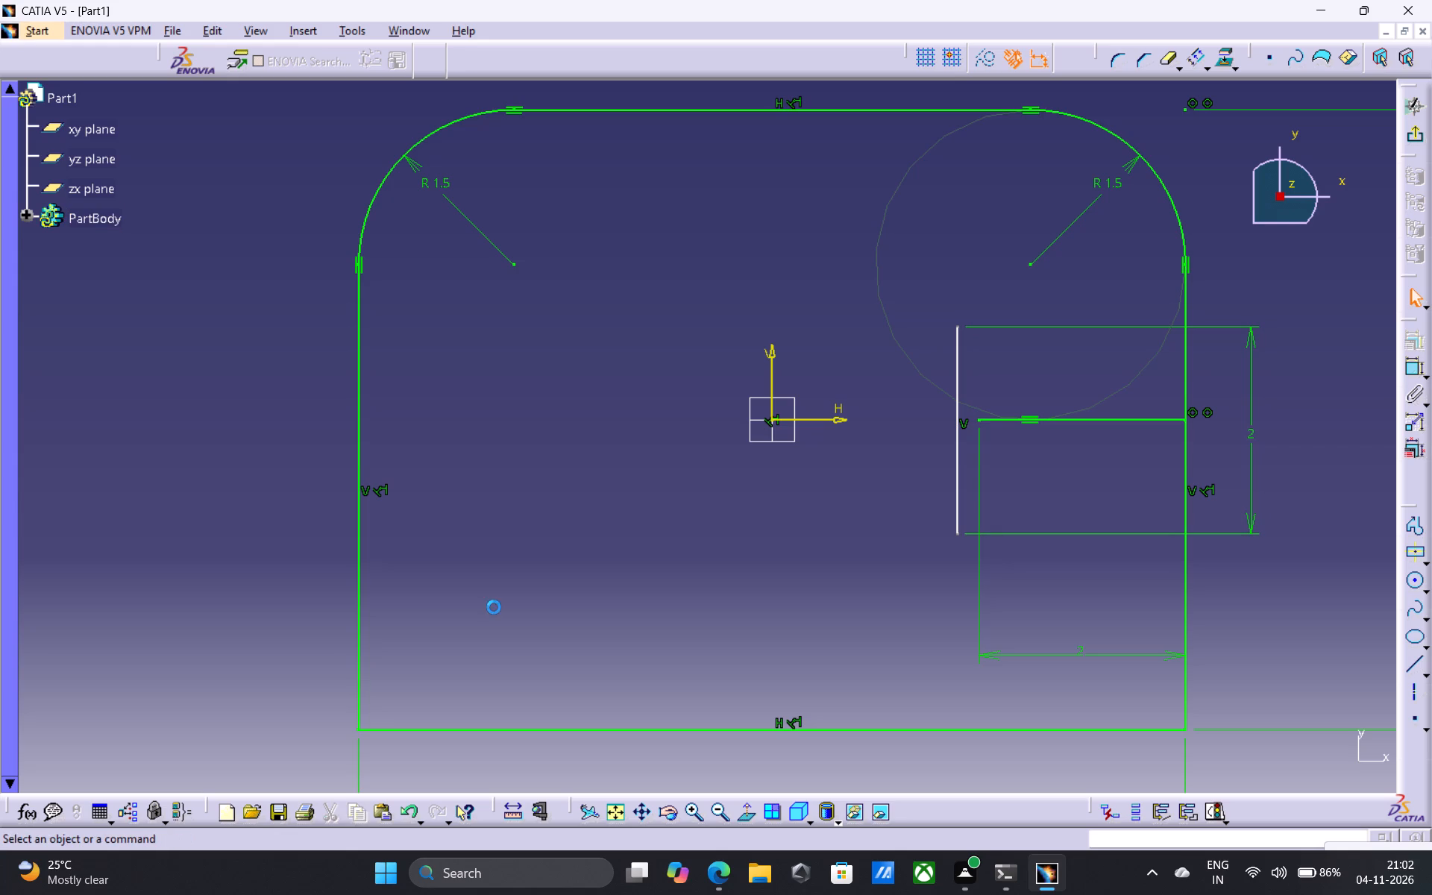
pyautogui.press('Escape')
pyautogui.press('Escape')
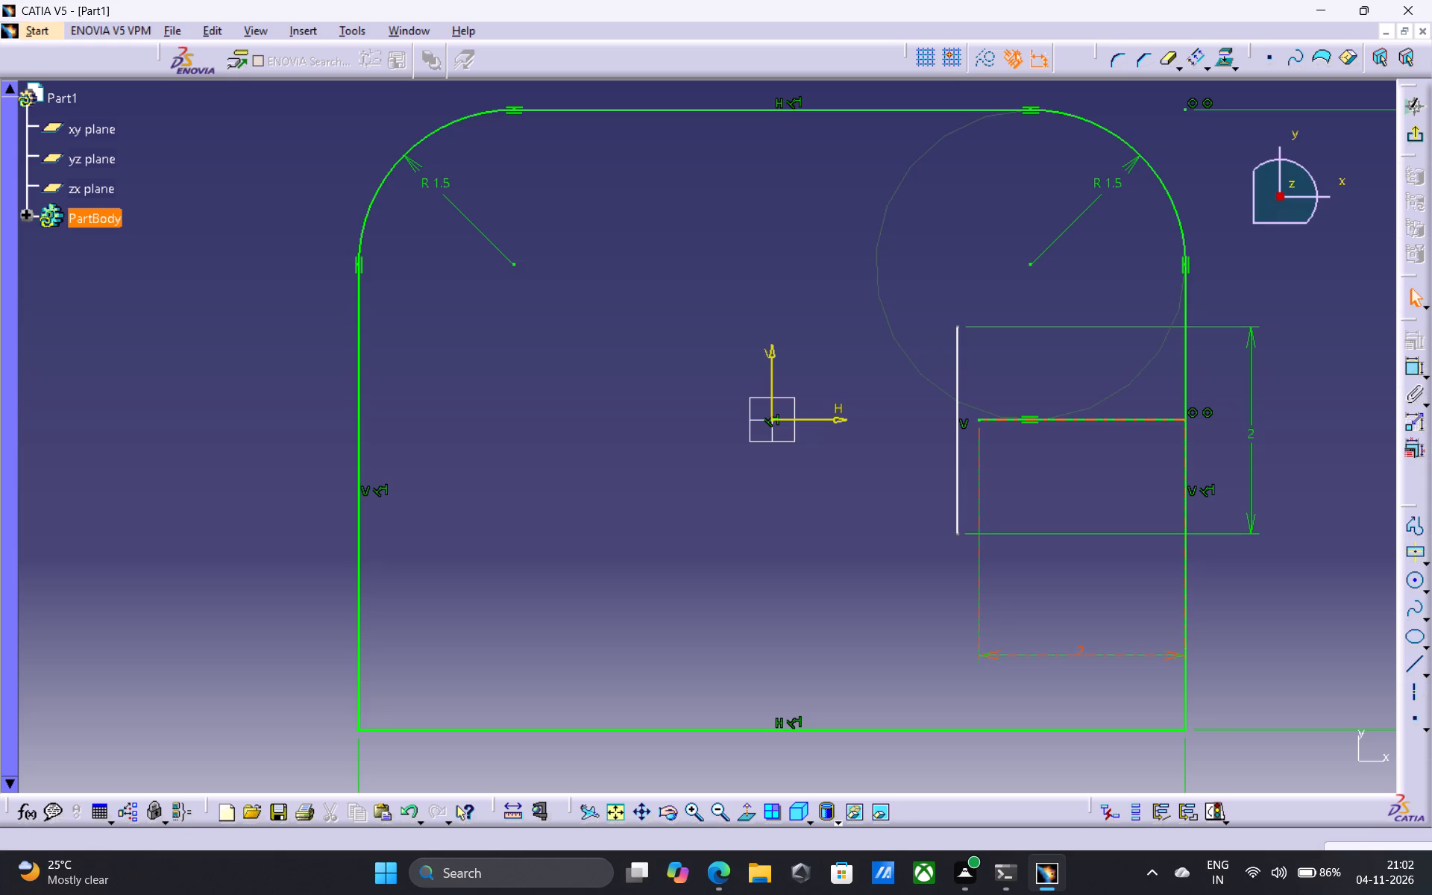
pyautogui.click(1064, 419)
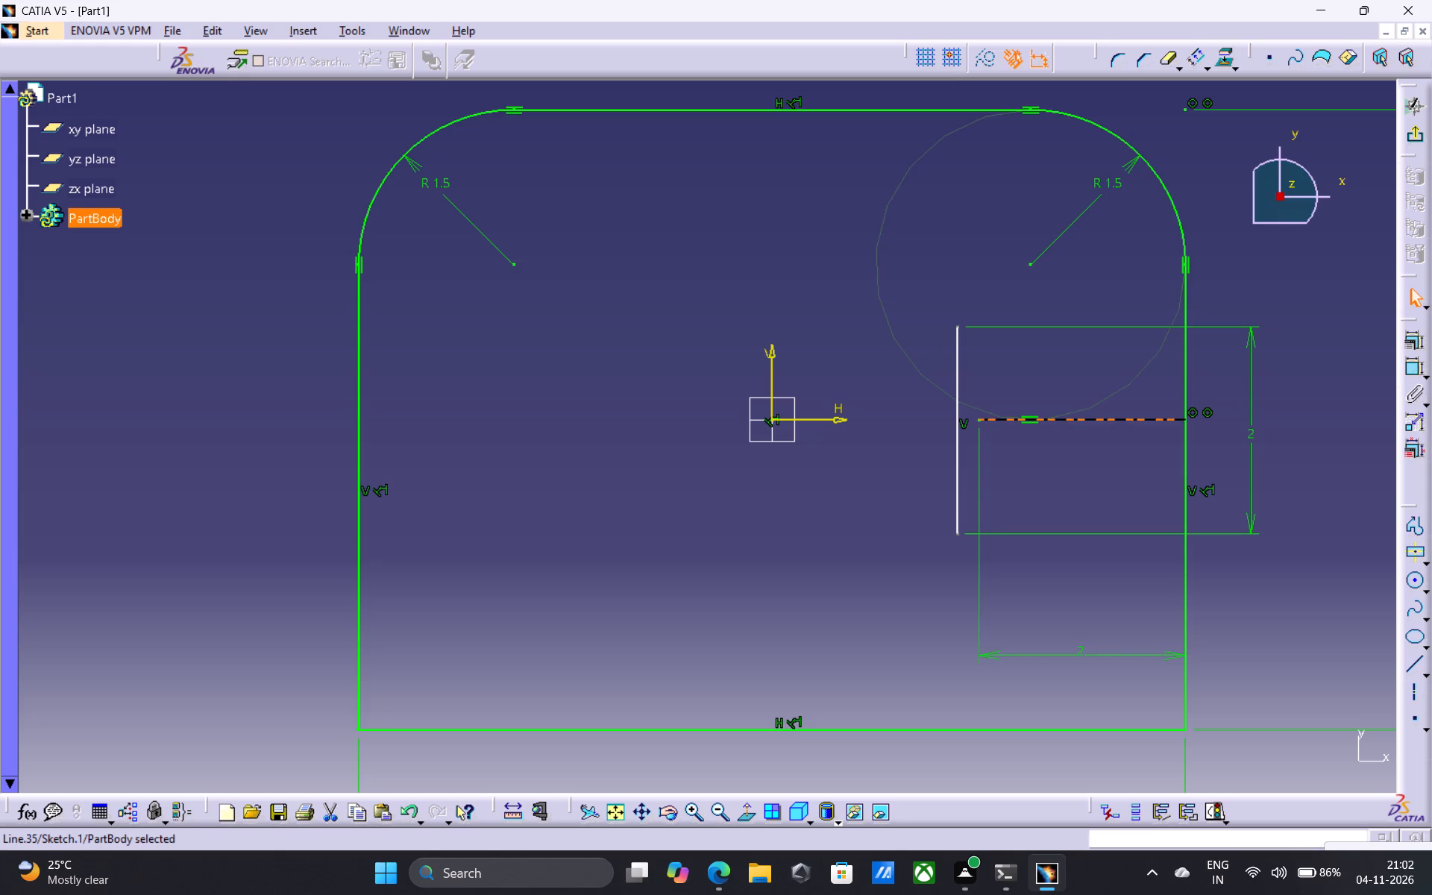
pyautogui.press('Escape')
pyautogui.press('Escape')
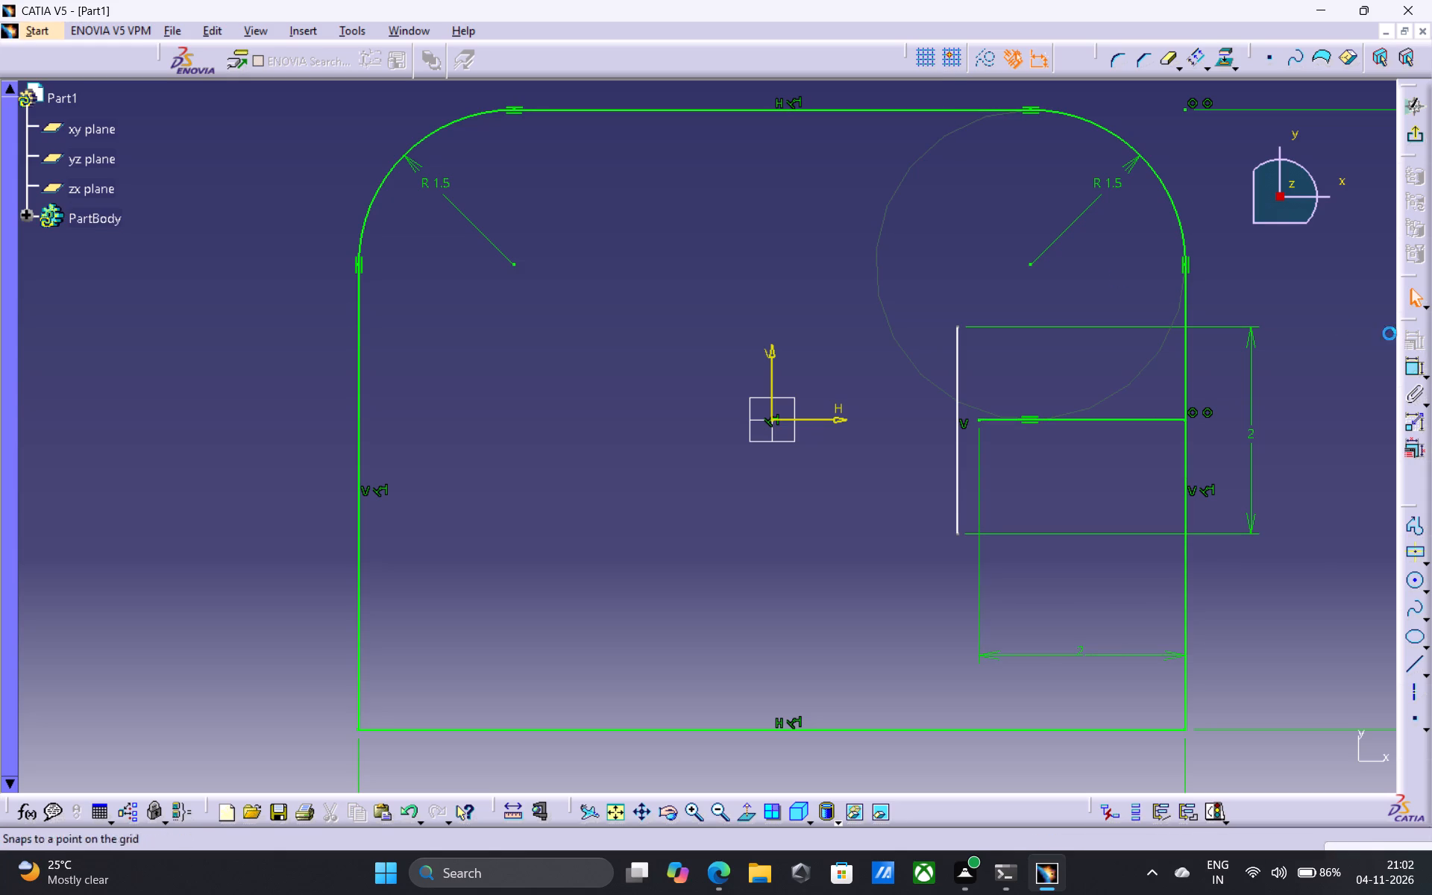
# Dimension the vertical line's upper end from the horizontal line on the H axis and set the distance to 1 mm.
pyautogui.doubleClick(1413, 368)
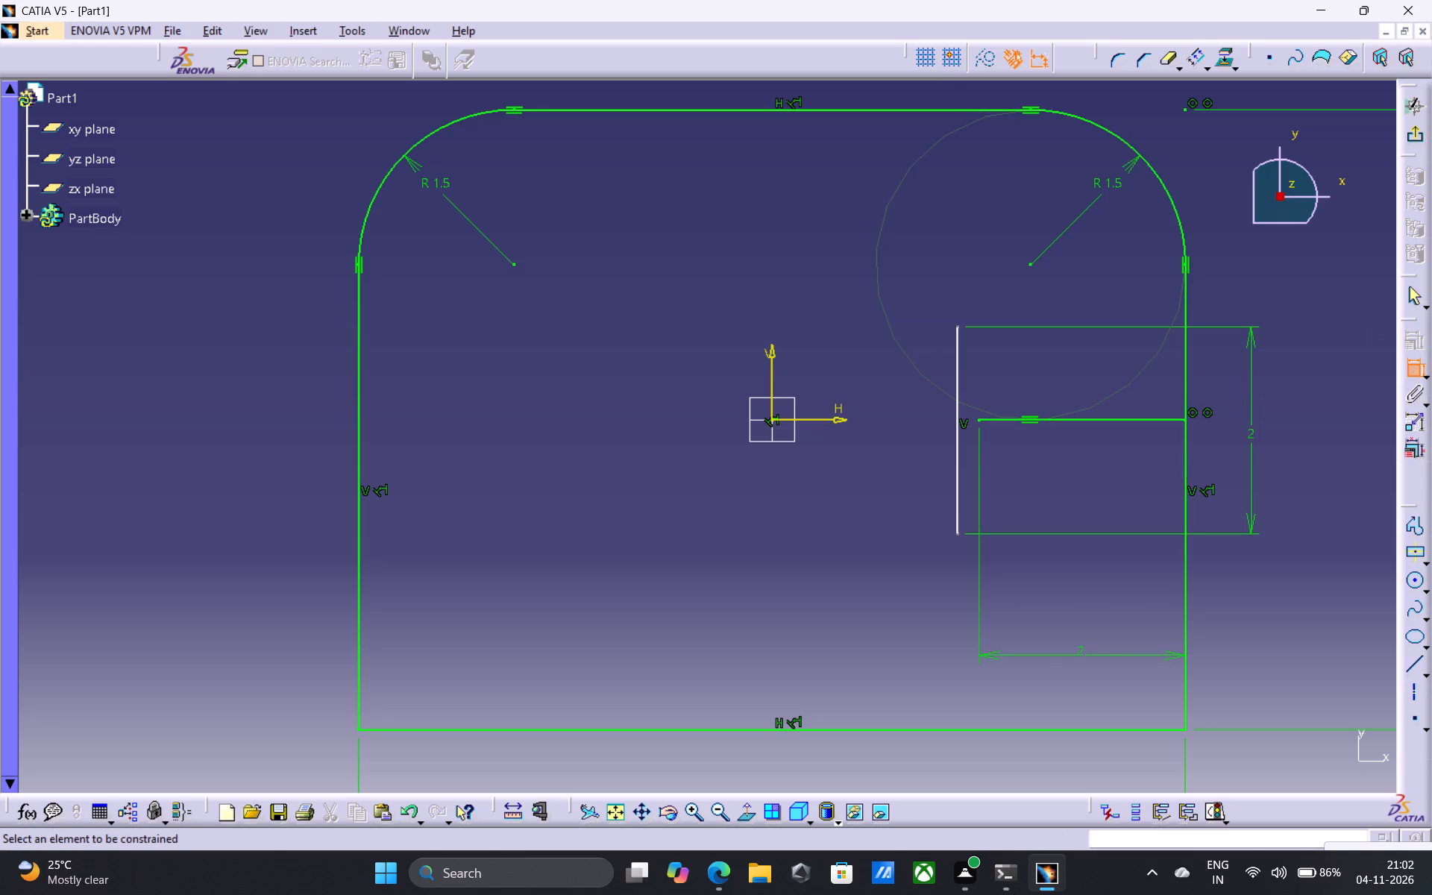
pyautogui.click(958, 326)
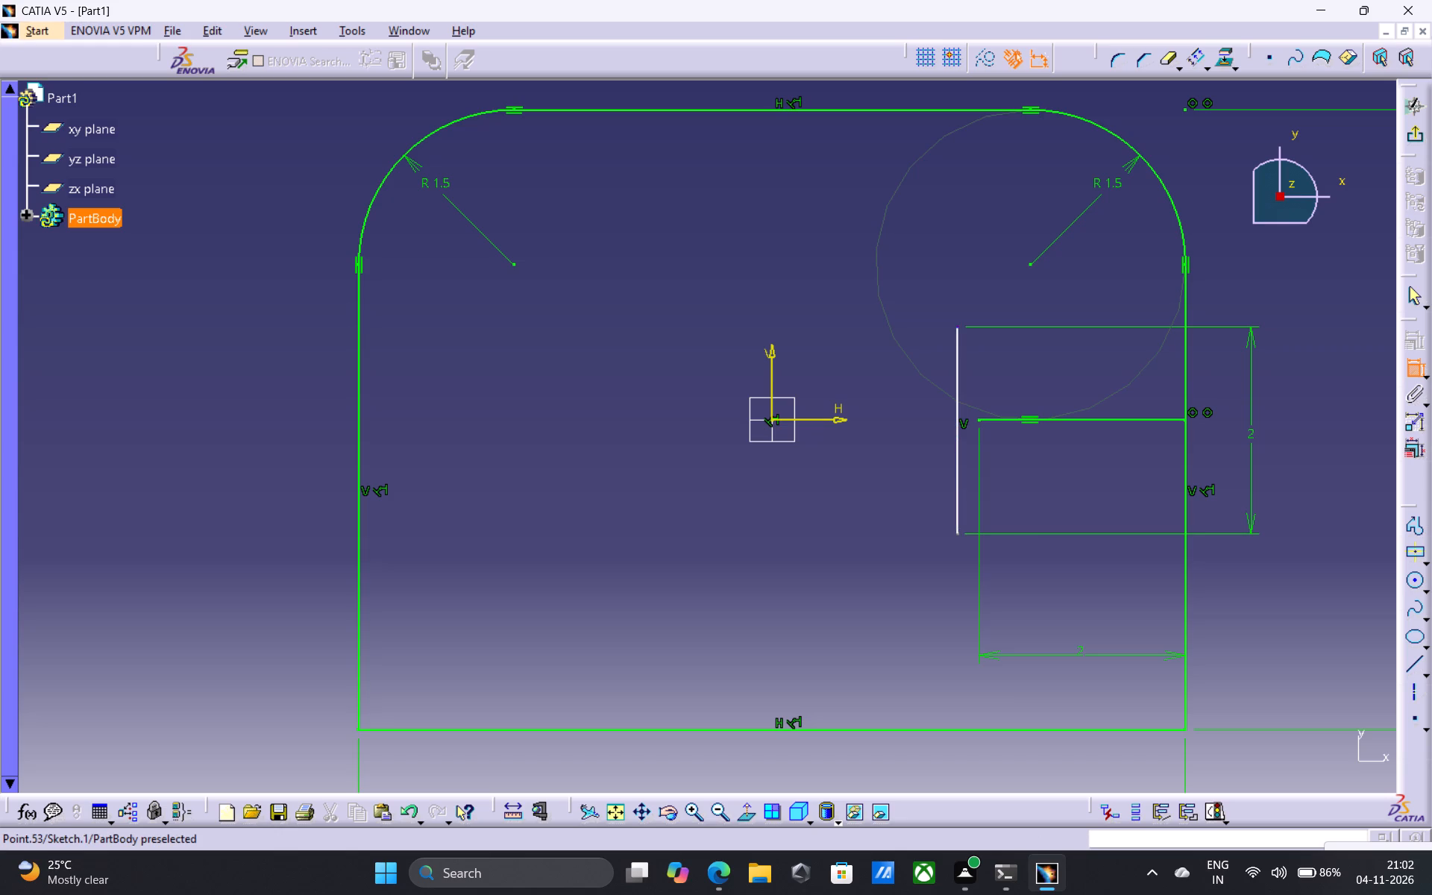
pyautogui.click(1076, 421)
pyautogui.click(1069, 371)
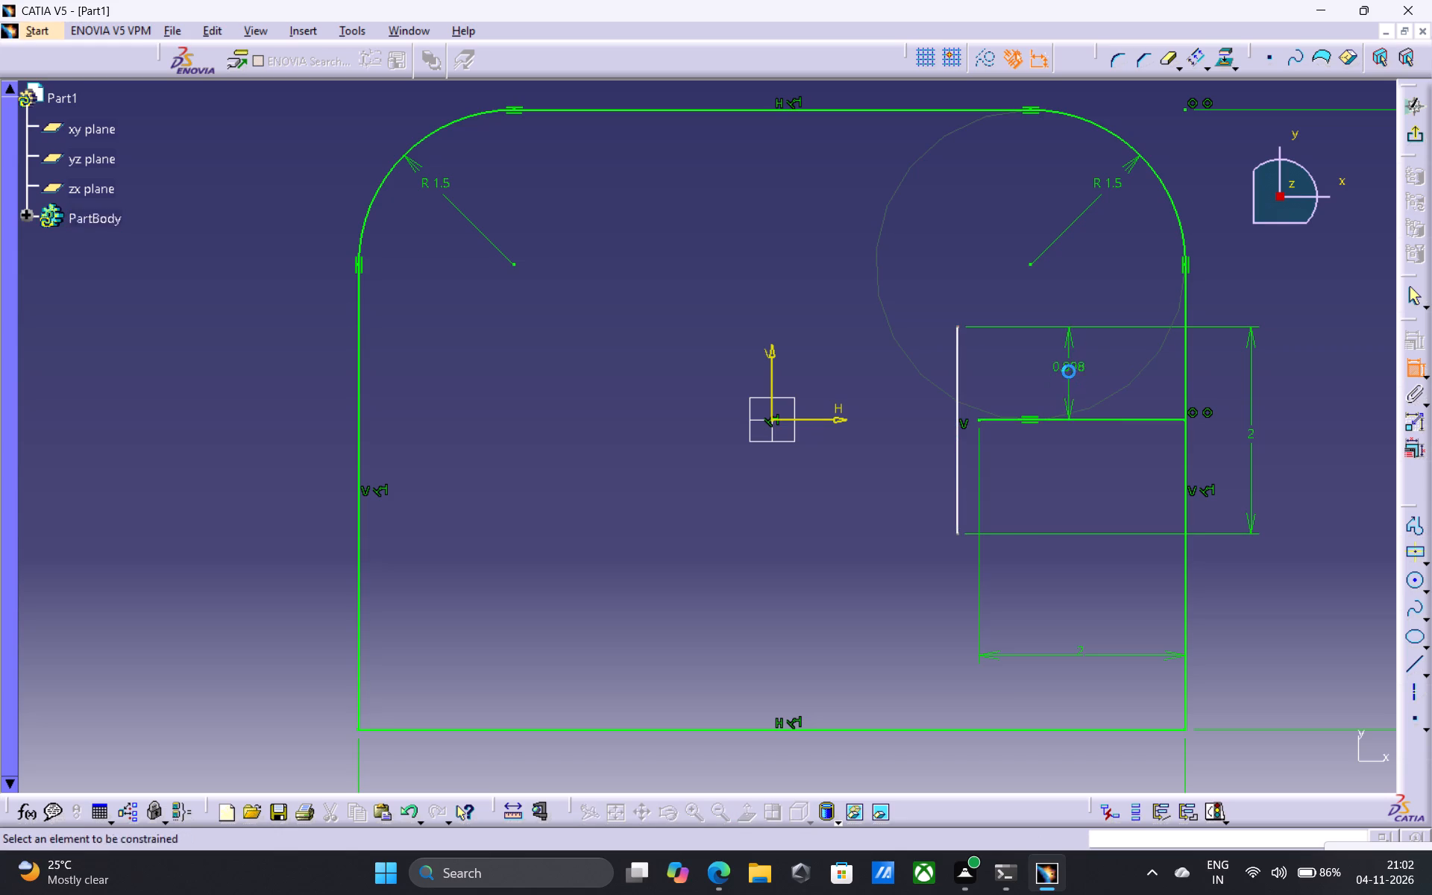
pyautogui.click(1075, 362)
pyautogui.click(1075, 362)
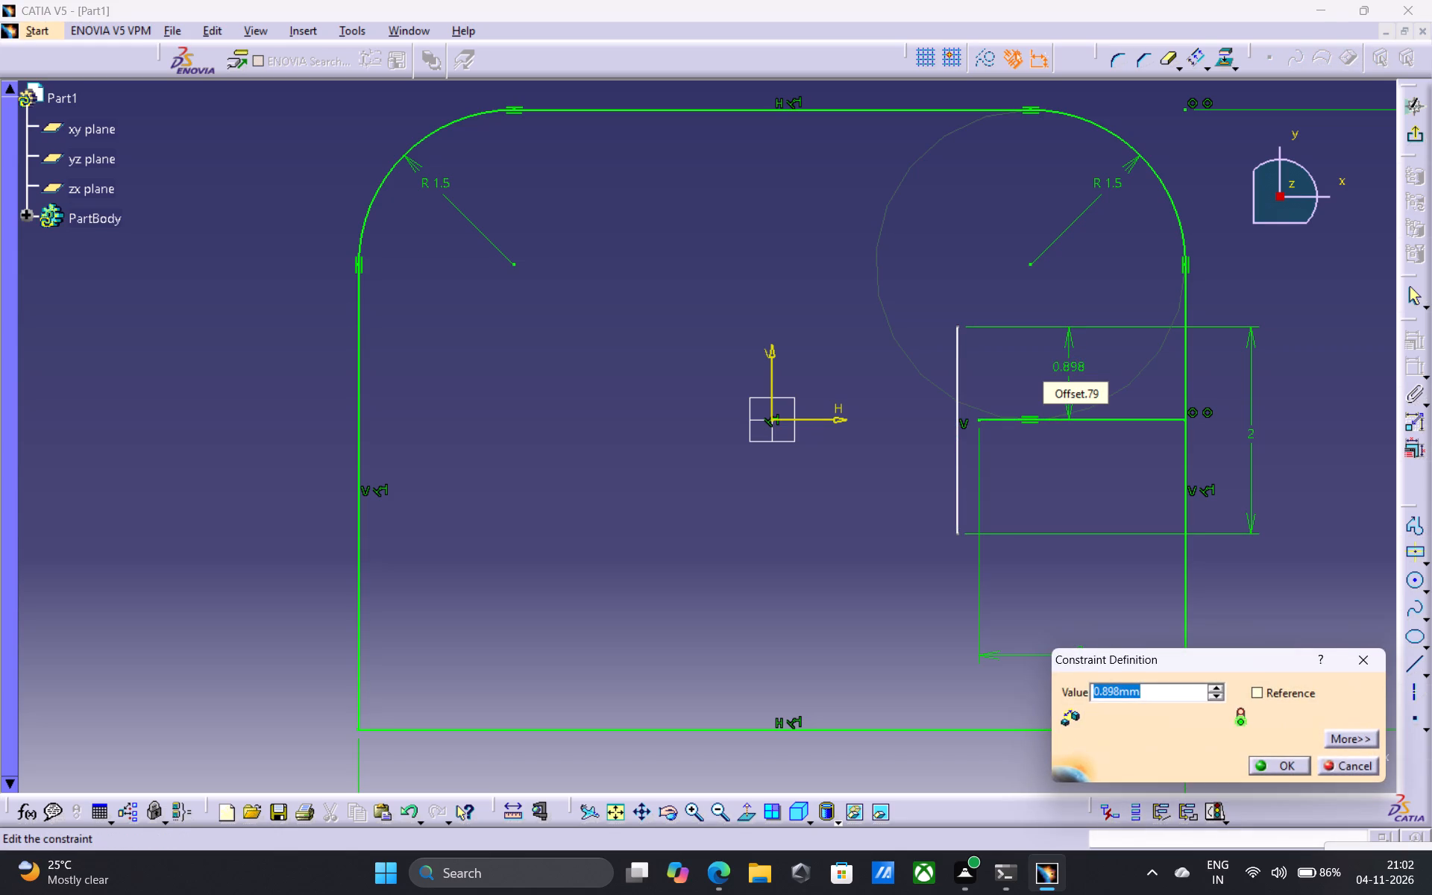
pyautogui.press('1')
pyautogui.press('Return')
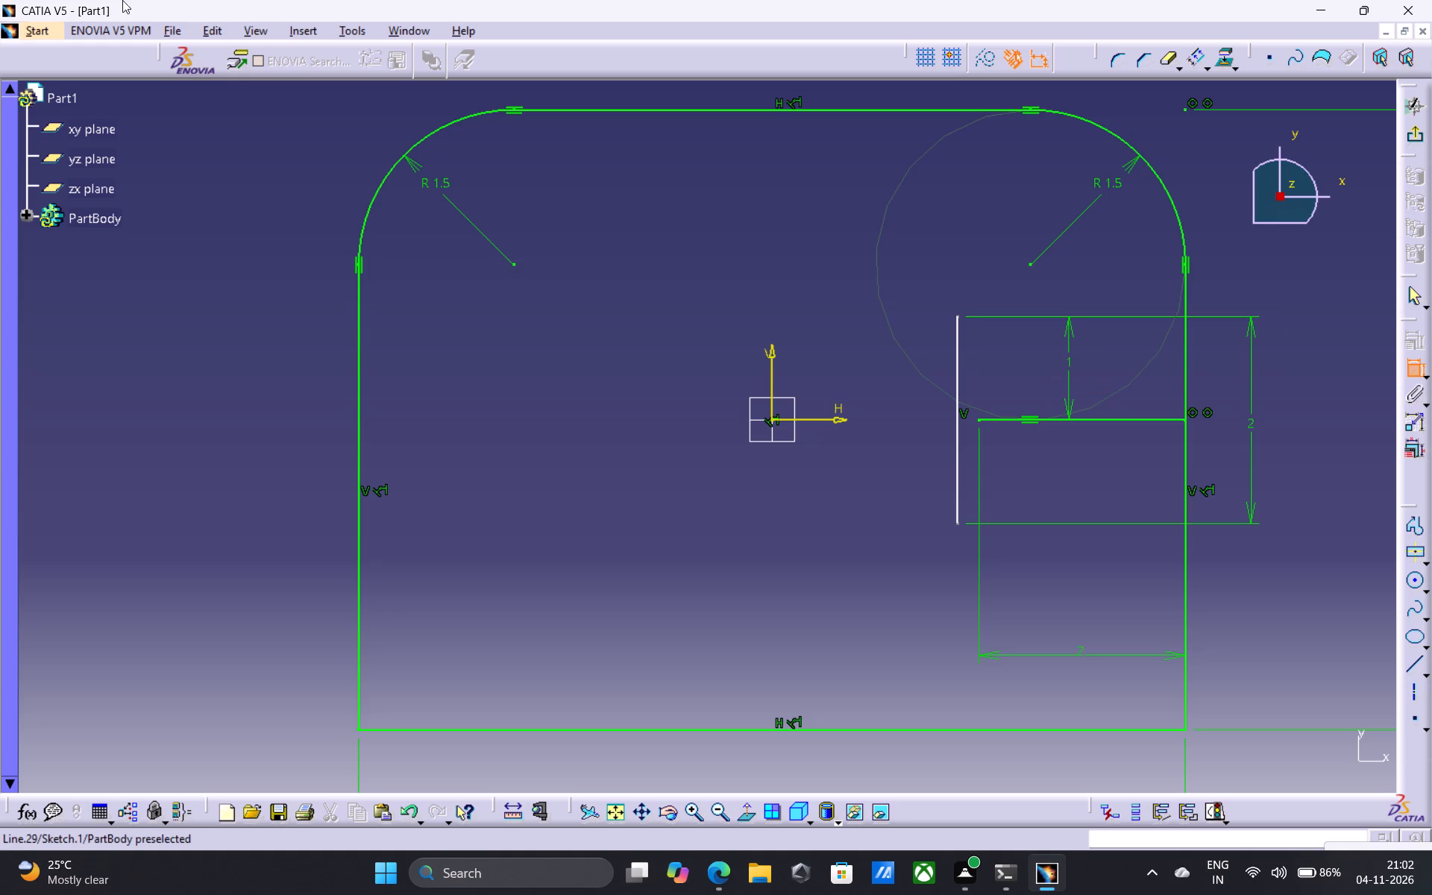
pyautogui.press('Escape')
pyautogui.press('Escape')
pyautogui.press('Escape')
pyautogui.press('Escape')
pyautogui.press('Escape')
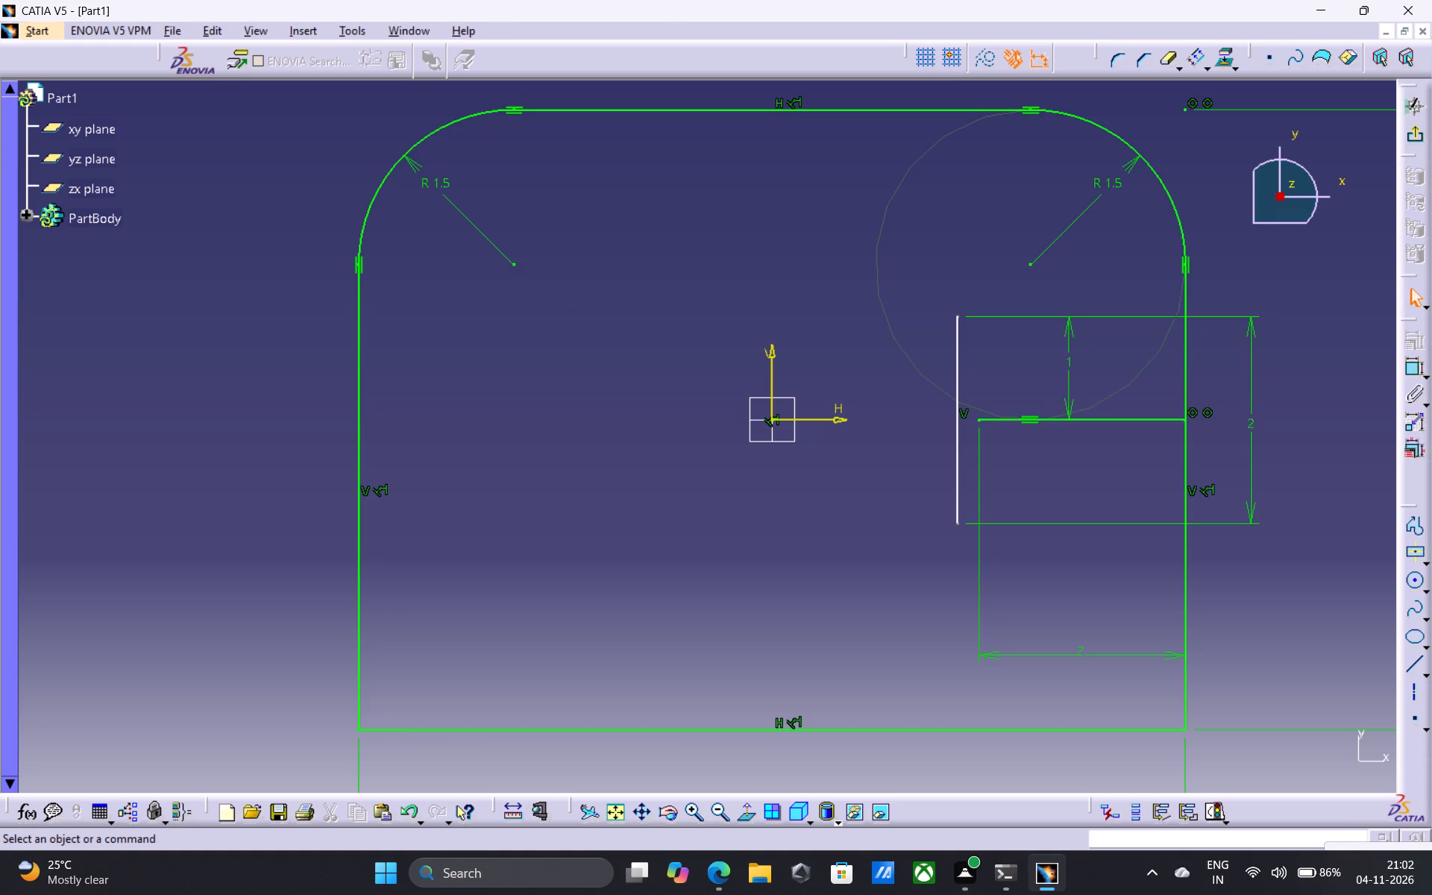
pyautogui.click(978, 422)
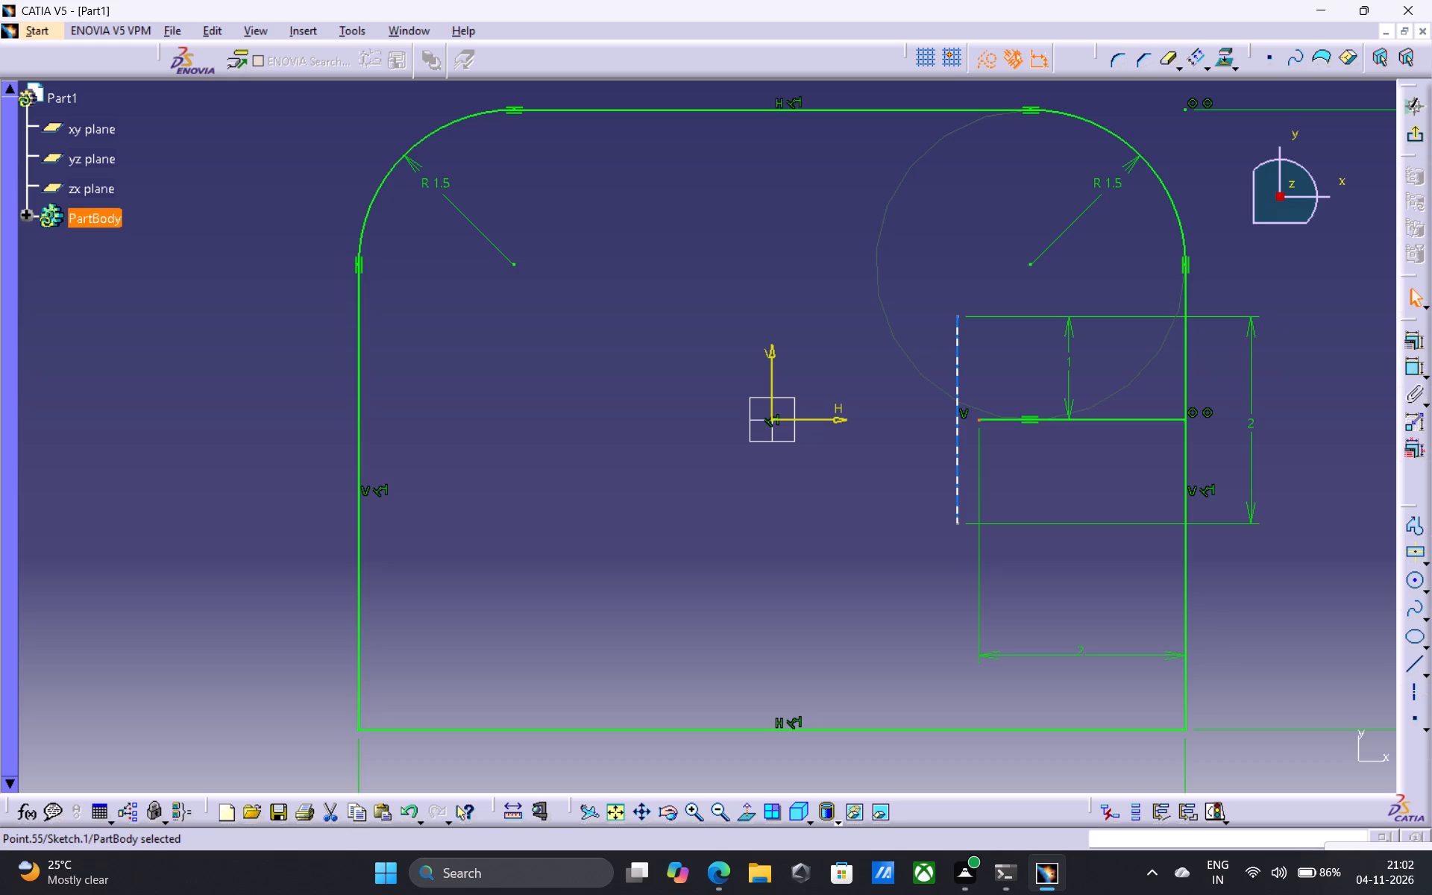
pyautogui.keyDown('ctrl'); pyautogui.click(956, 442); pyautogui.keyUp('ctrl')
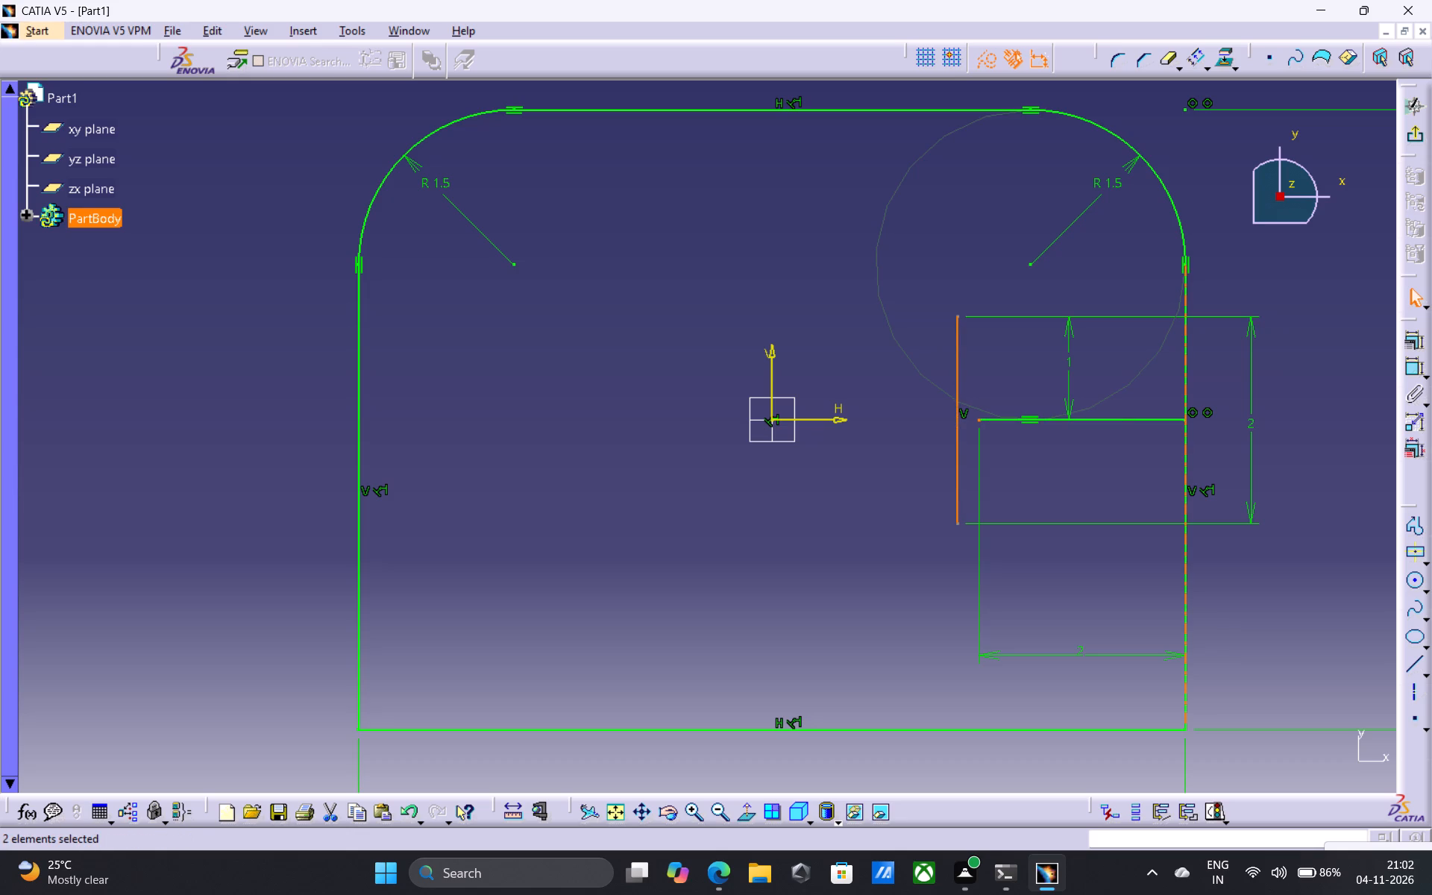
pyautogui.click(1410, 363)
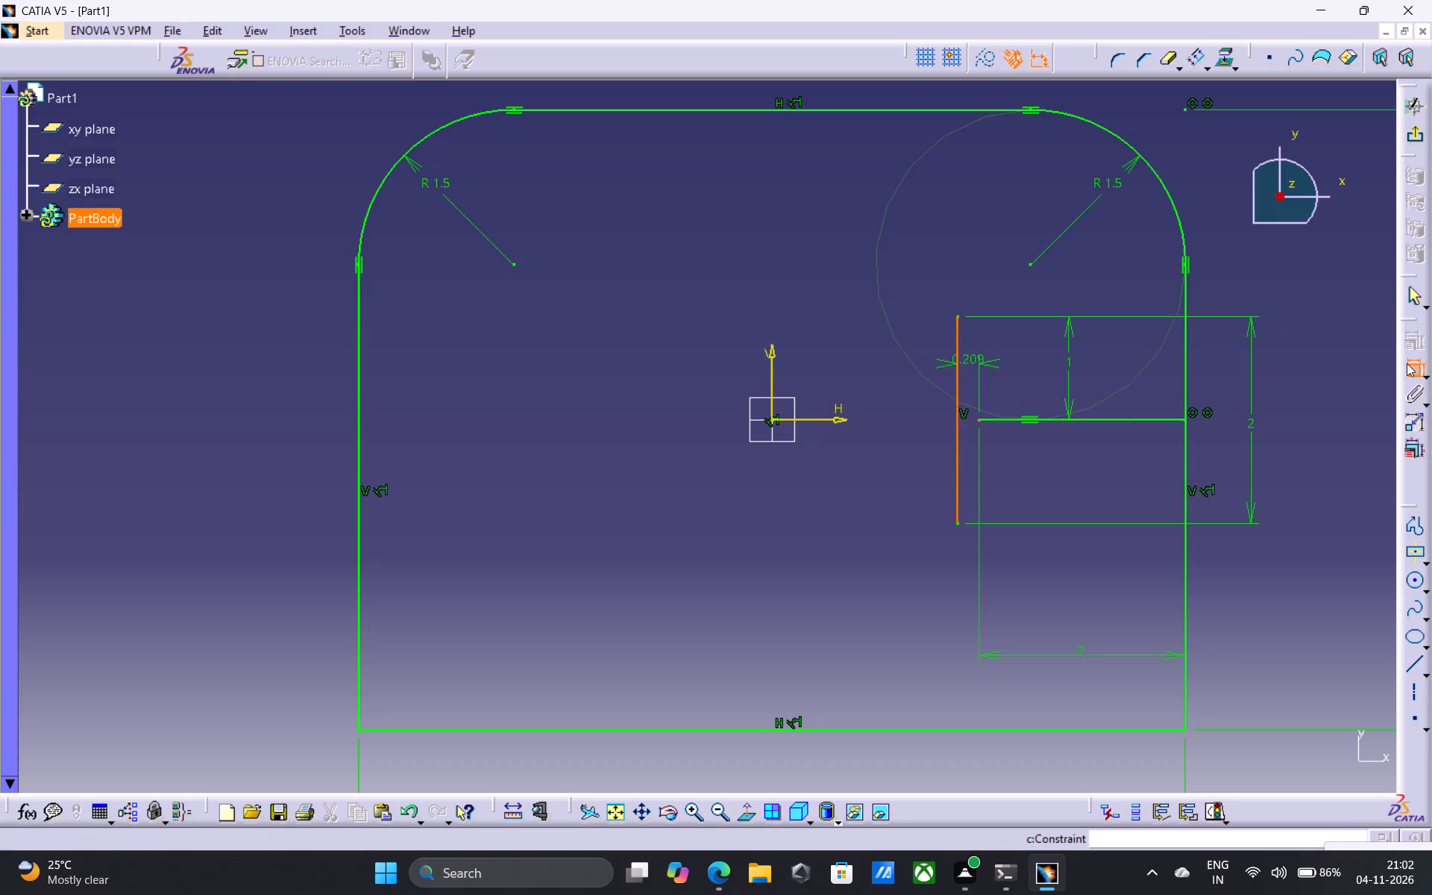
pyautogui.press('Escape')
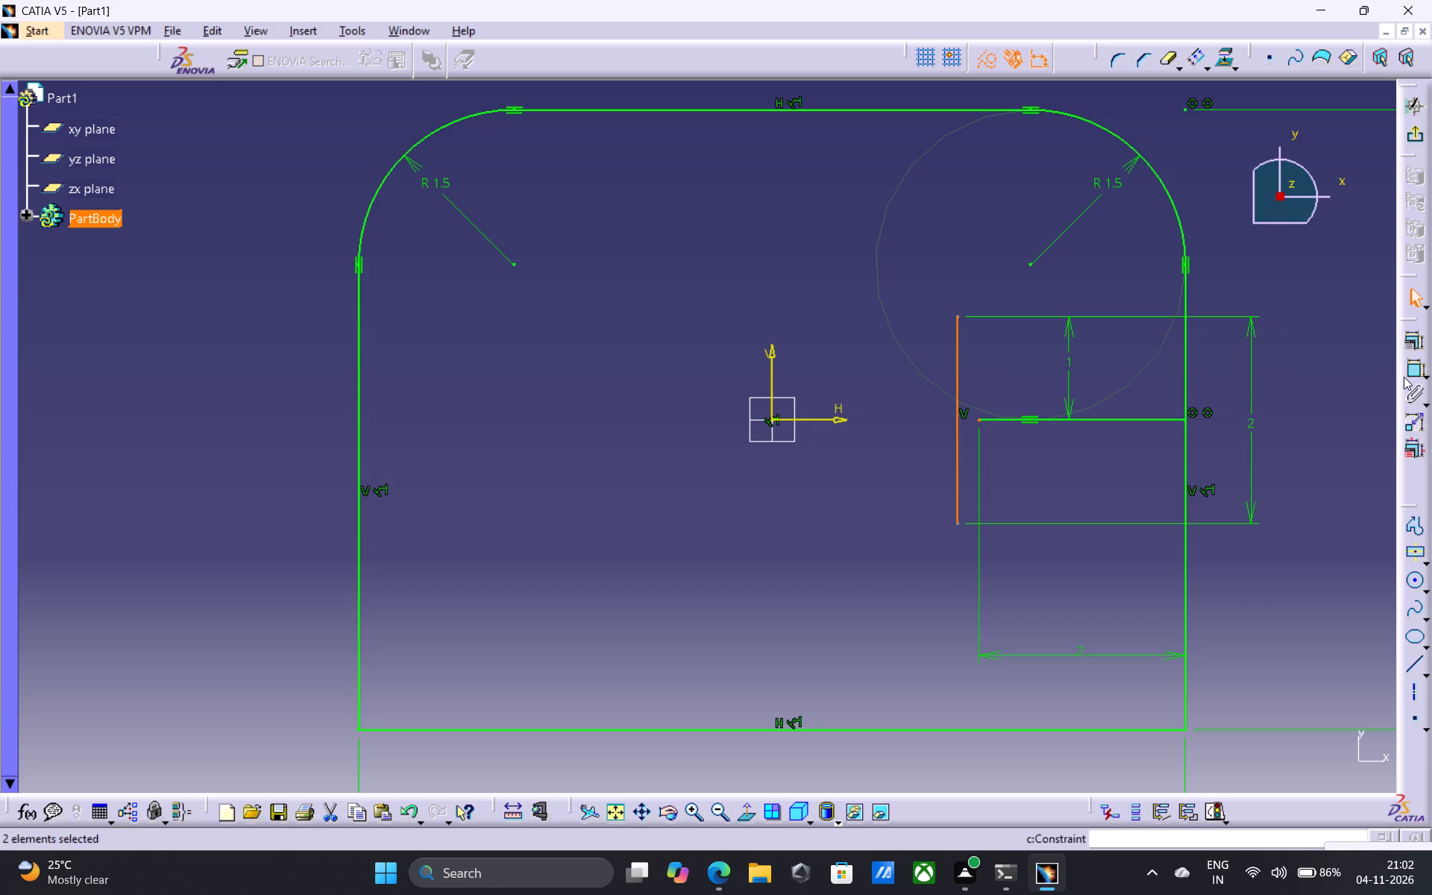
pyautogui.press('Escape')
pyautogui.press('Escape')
# Apply a coincidence constraint between the horizontal line's inner endpoint and the vertical line.
pyautogui.click(979, 423)
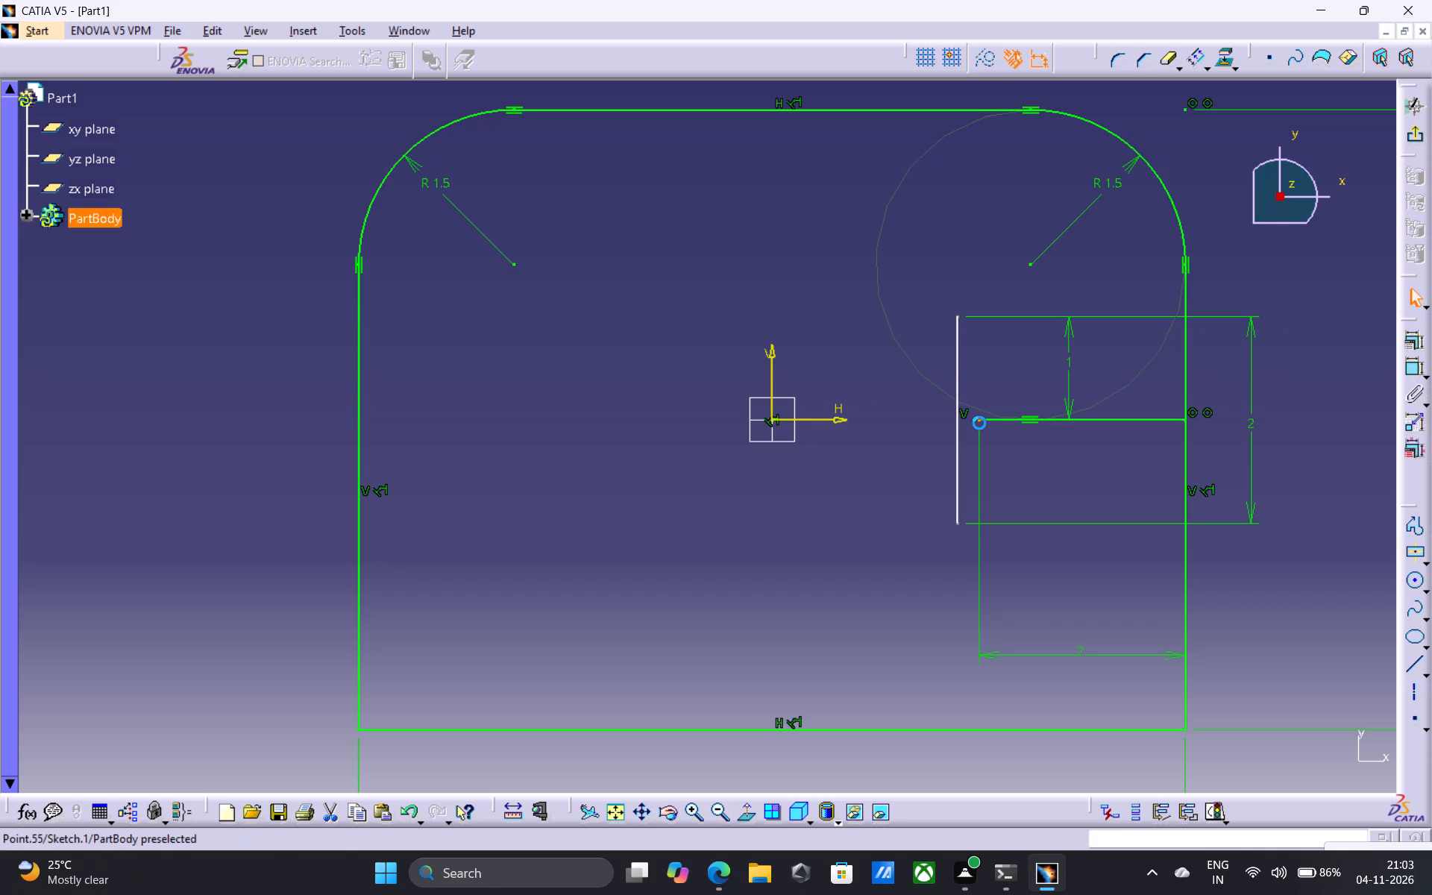
pyautogui.keyDown('ctrl'); pyautogui.click(958, 458); pyautogui.keyUp('ctrl')
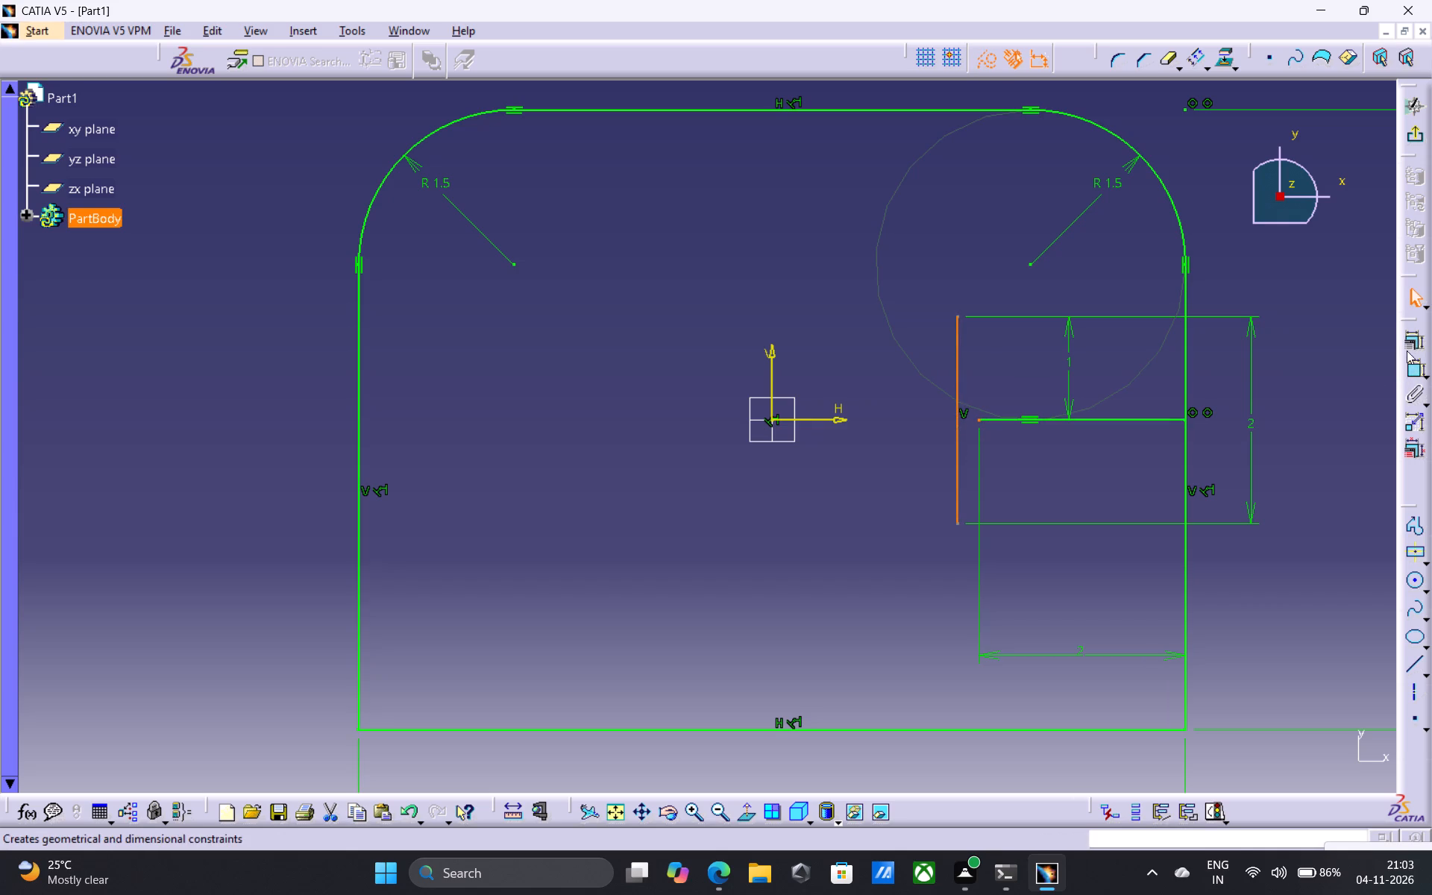
pyautogui.click(1416, 339)
pyautogui.click(1293, 582)
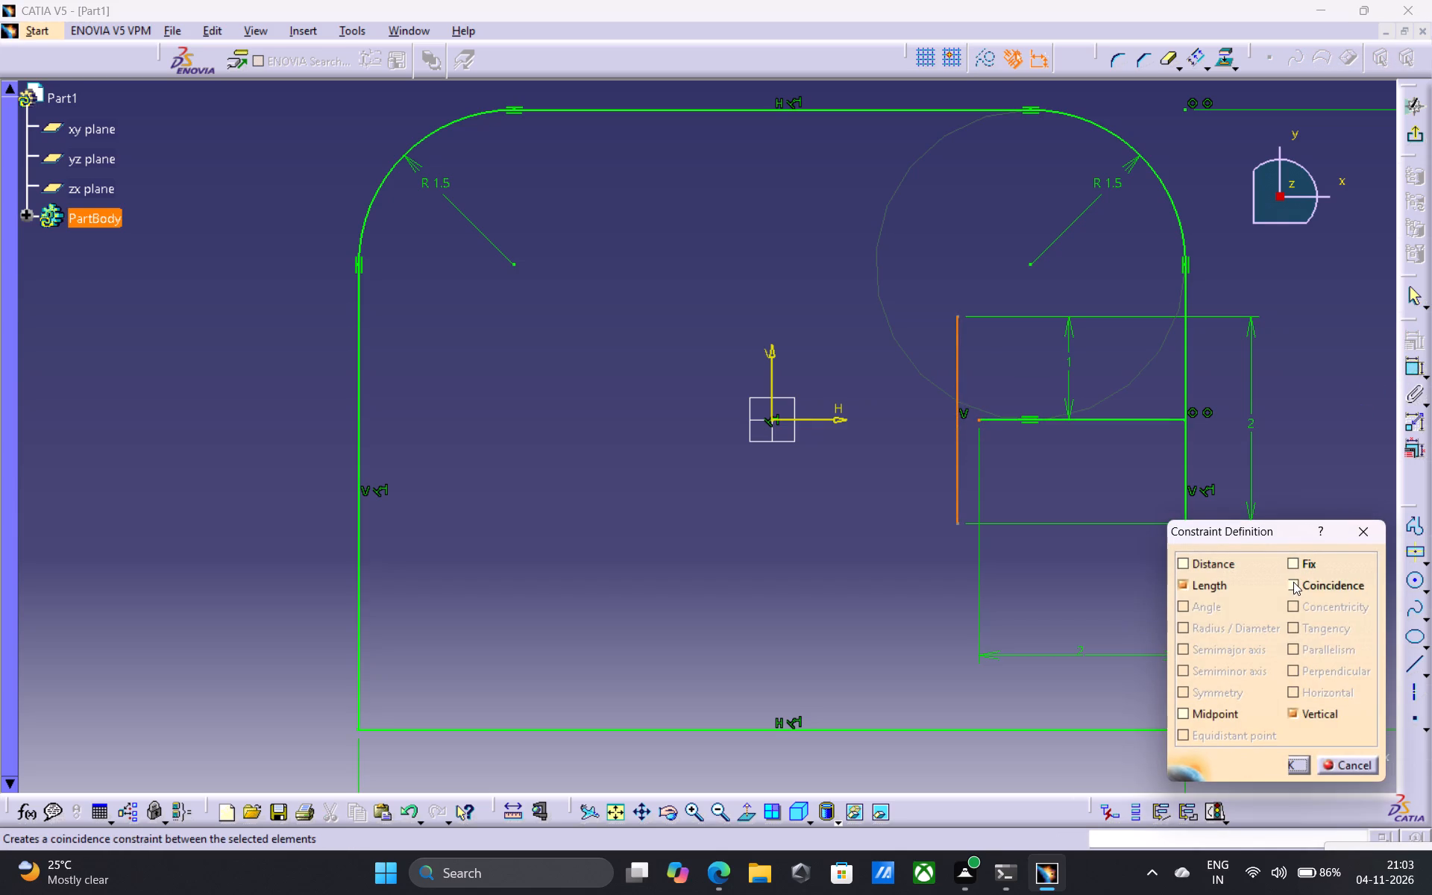
pyautogui.click(1284, 759)
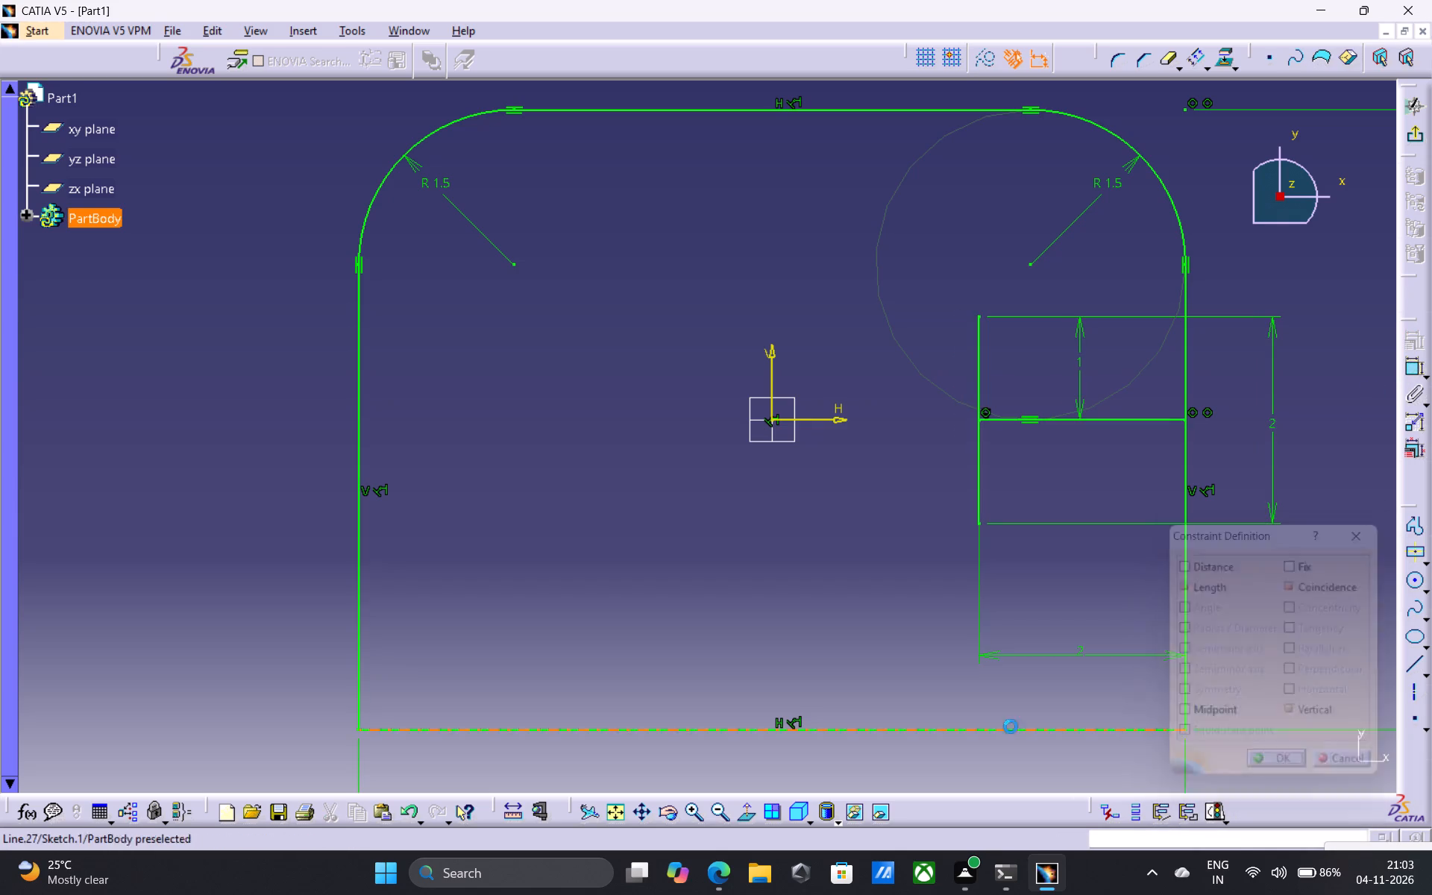
# Delete the vertical line's 2 mm length dimension and the 1 mm offset dimension to its upper end.
pyautogui.click(1274, 419)
pyautogui.press('Delete')
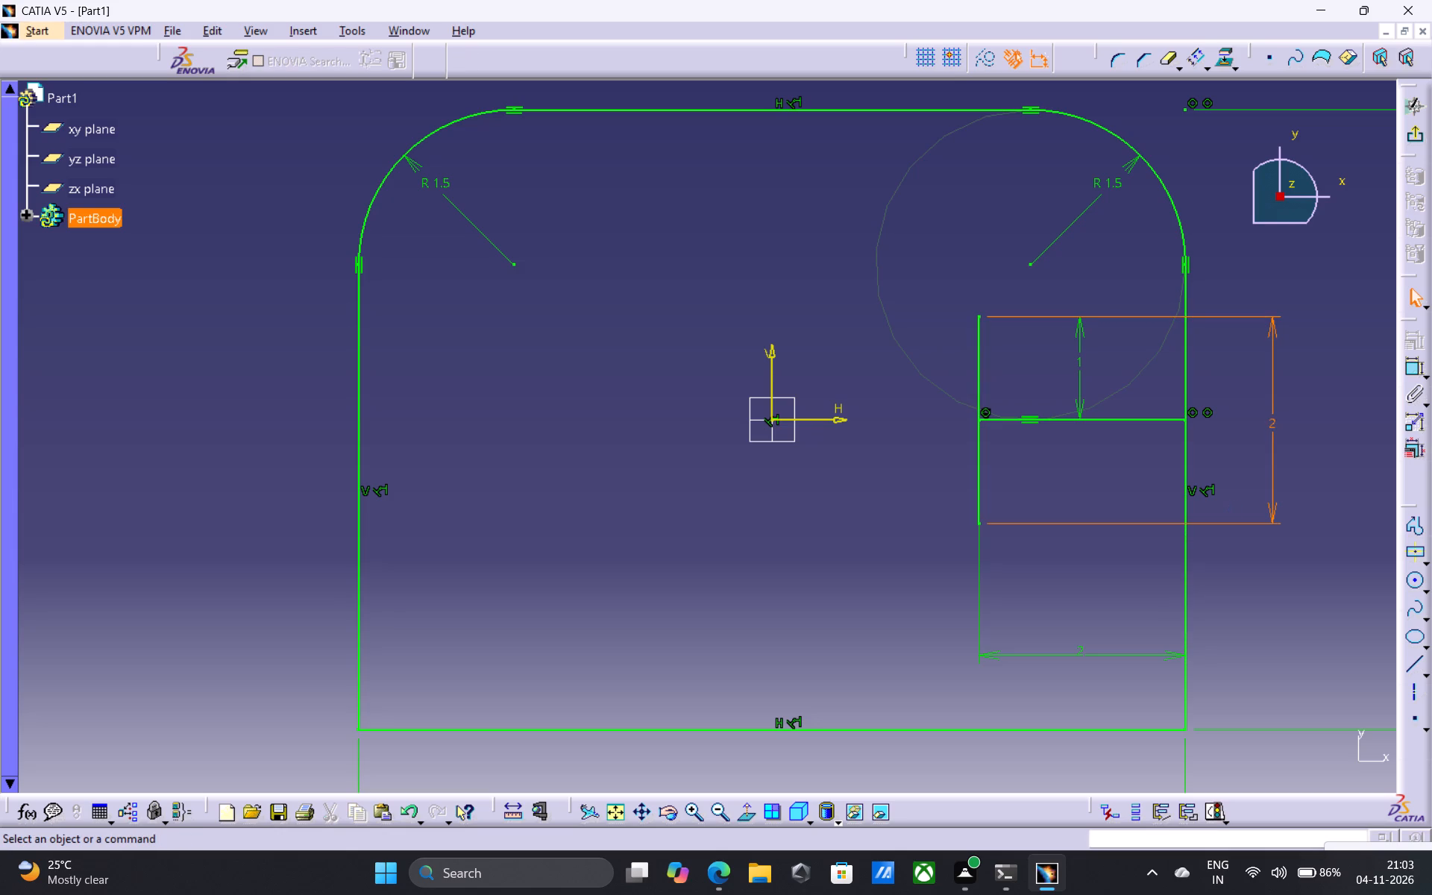
pyautogui.click(1081, 356)
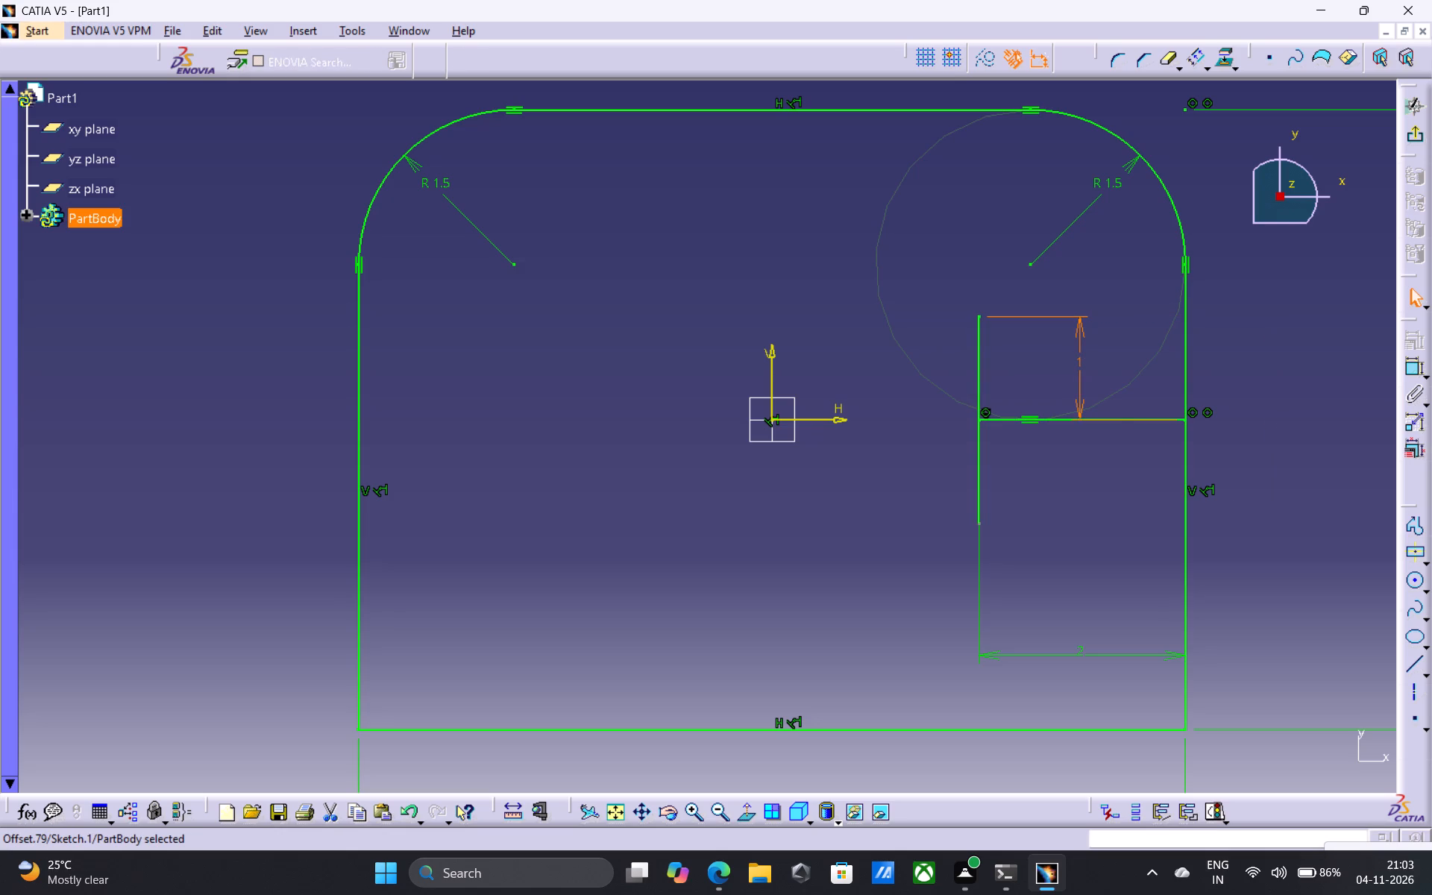
pyautogui.press('Delete')
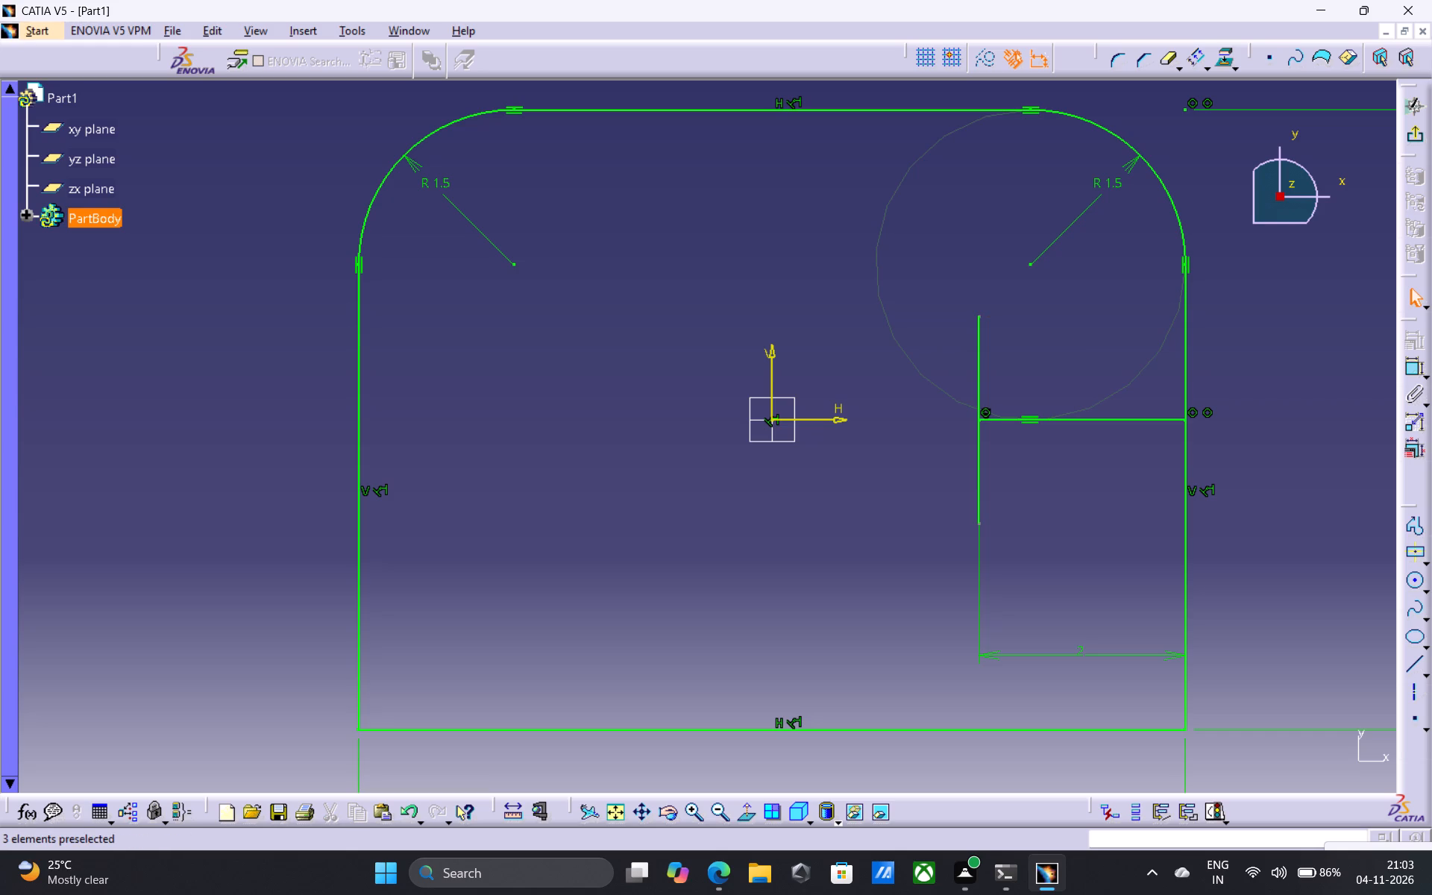
# Draw two horizontal lines from the vertical line's upper and lower ends outward past the profile's right edge.
pyautogui.click(1413, 668)
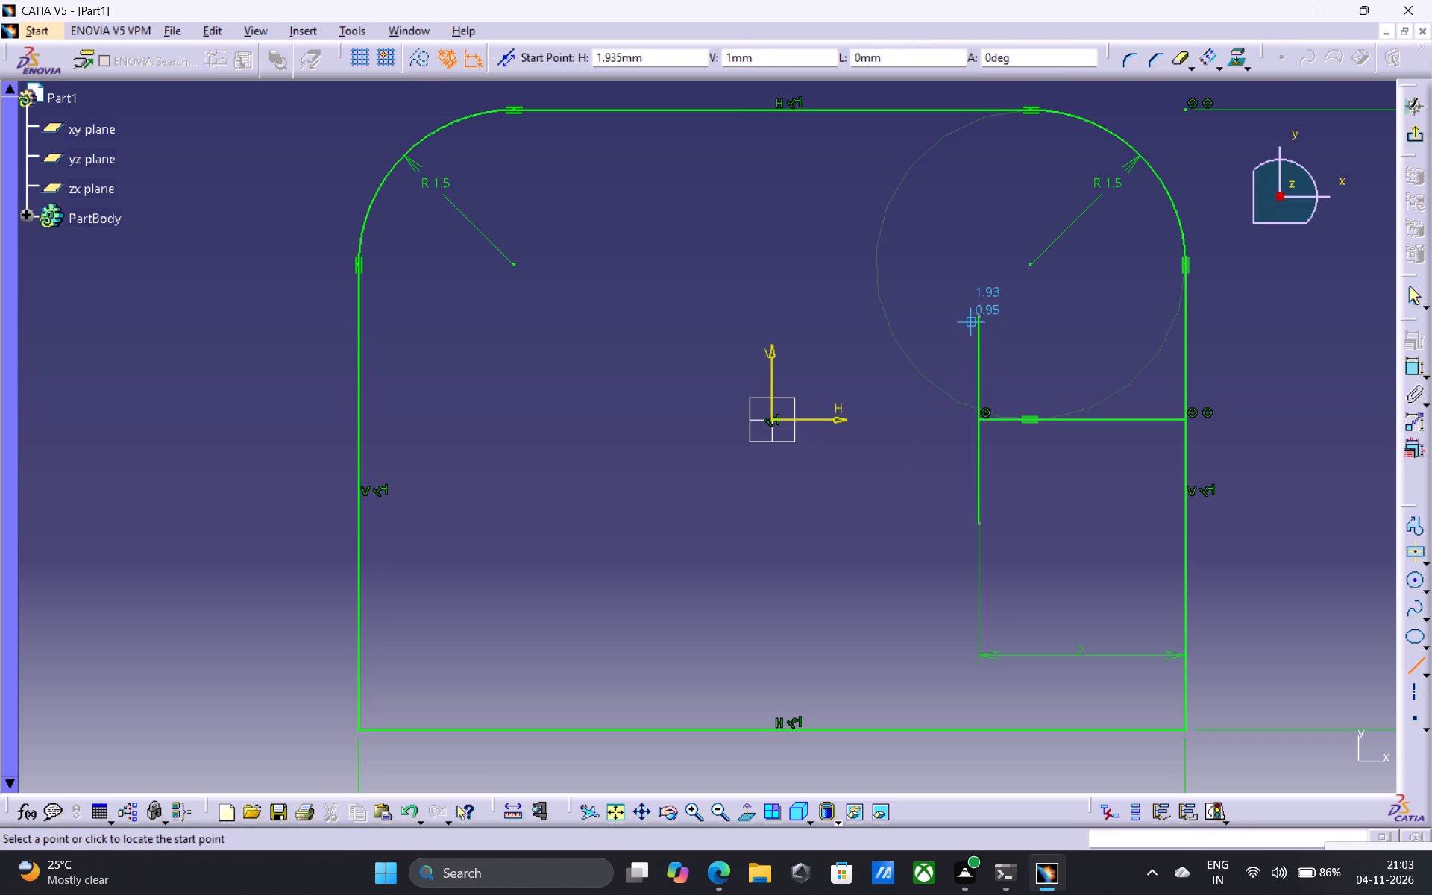
pyautogui.click(976, 316)
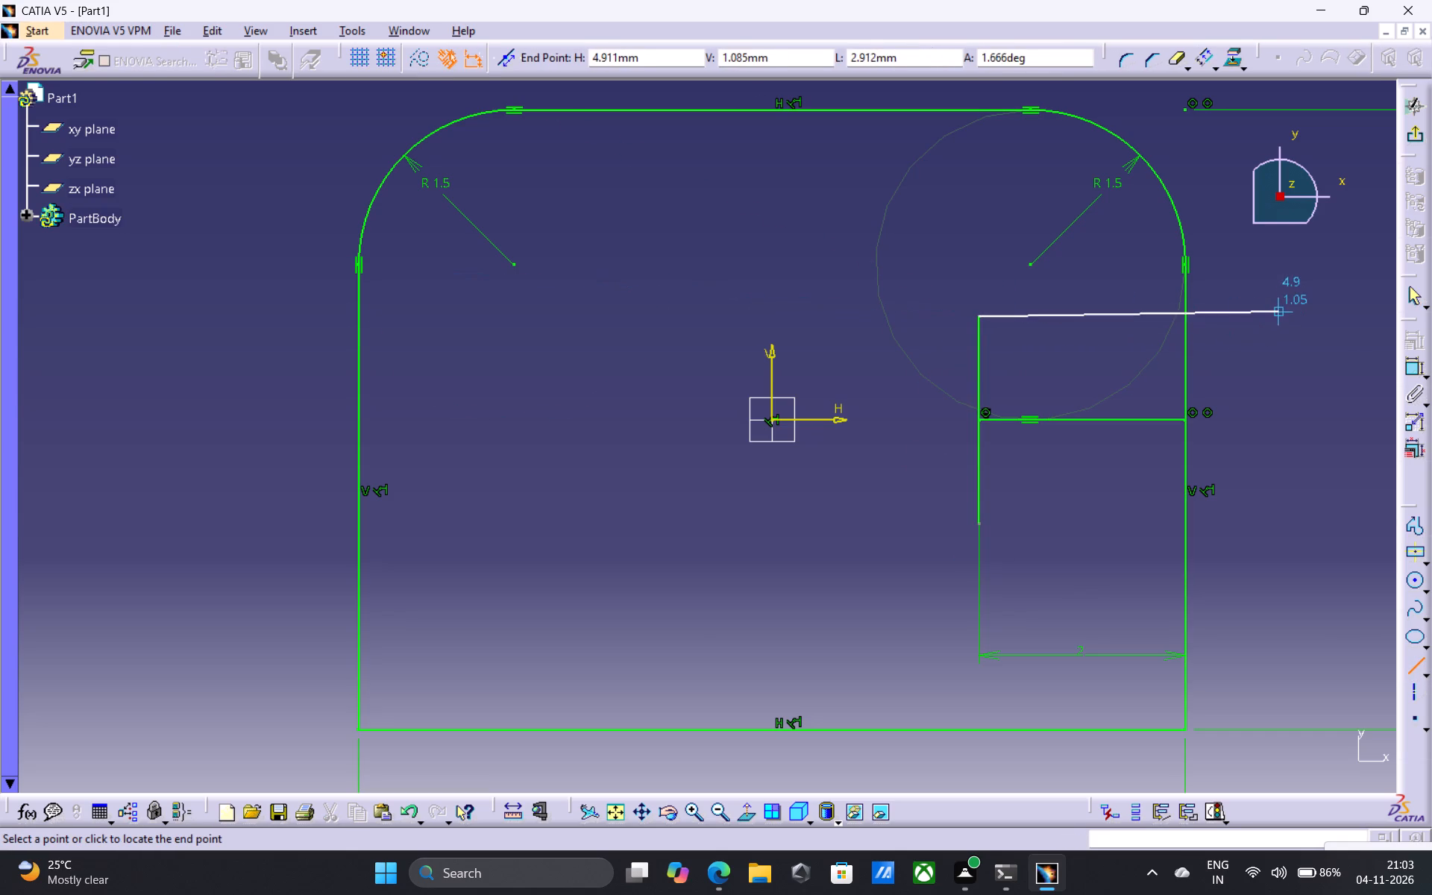
pyautogui.click(1296, 317)
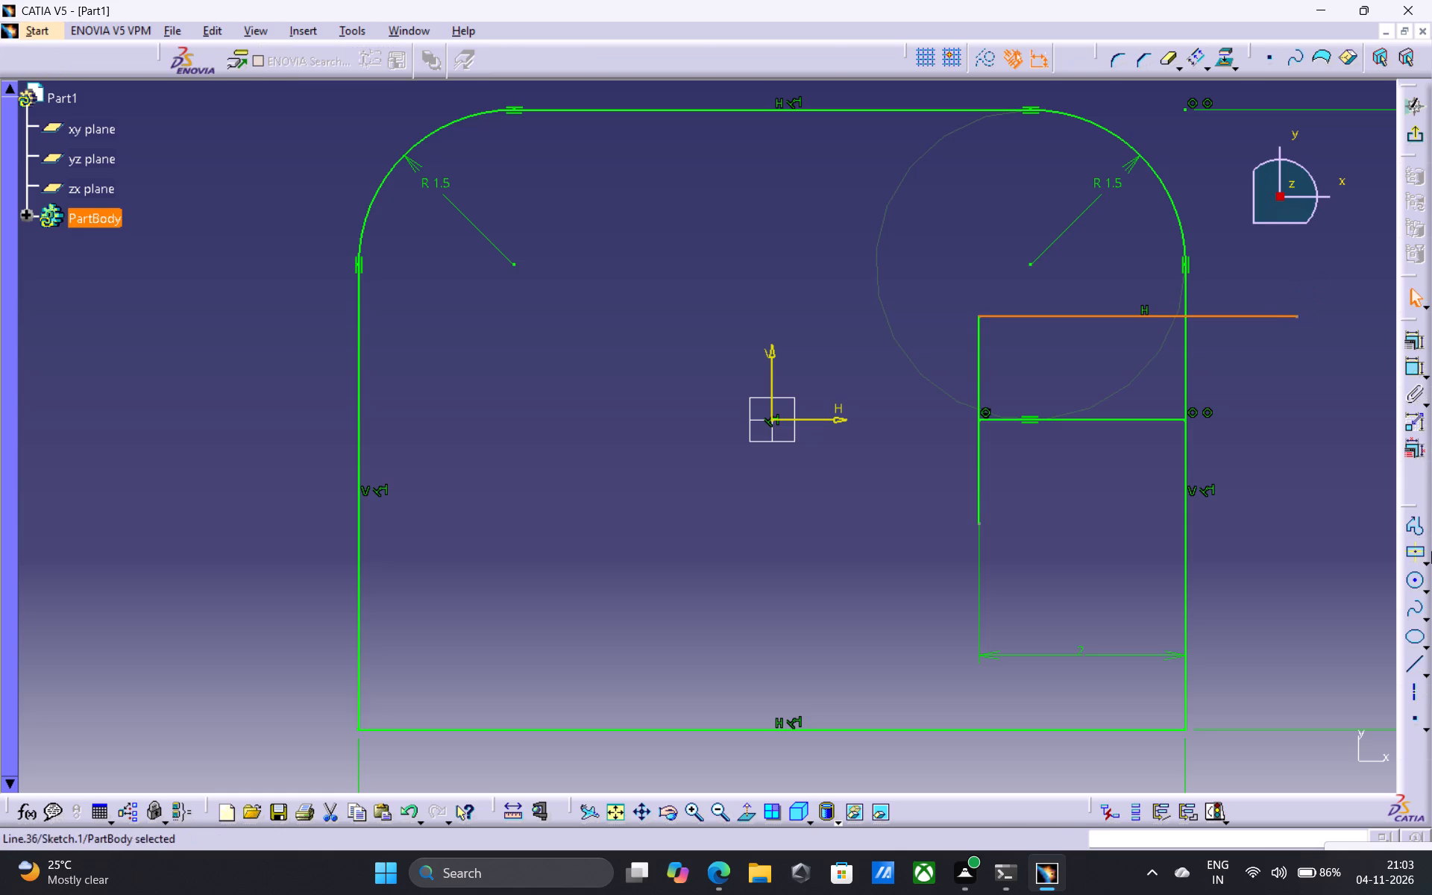
pyautogui.click(1420, 664)
pyautogui.click(975, 523)
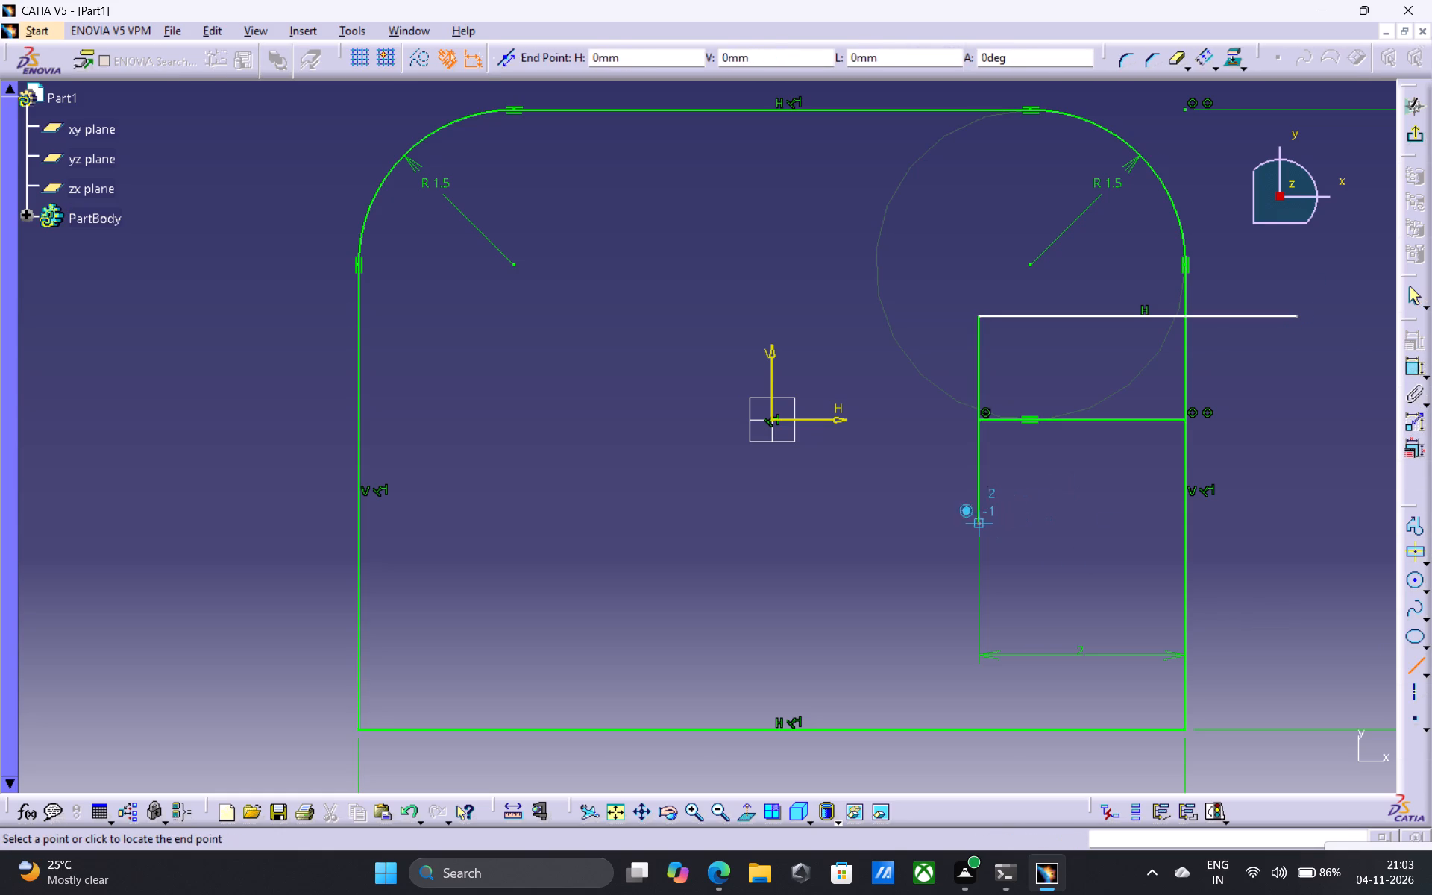
pyautogui.click(1314, 524)
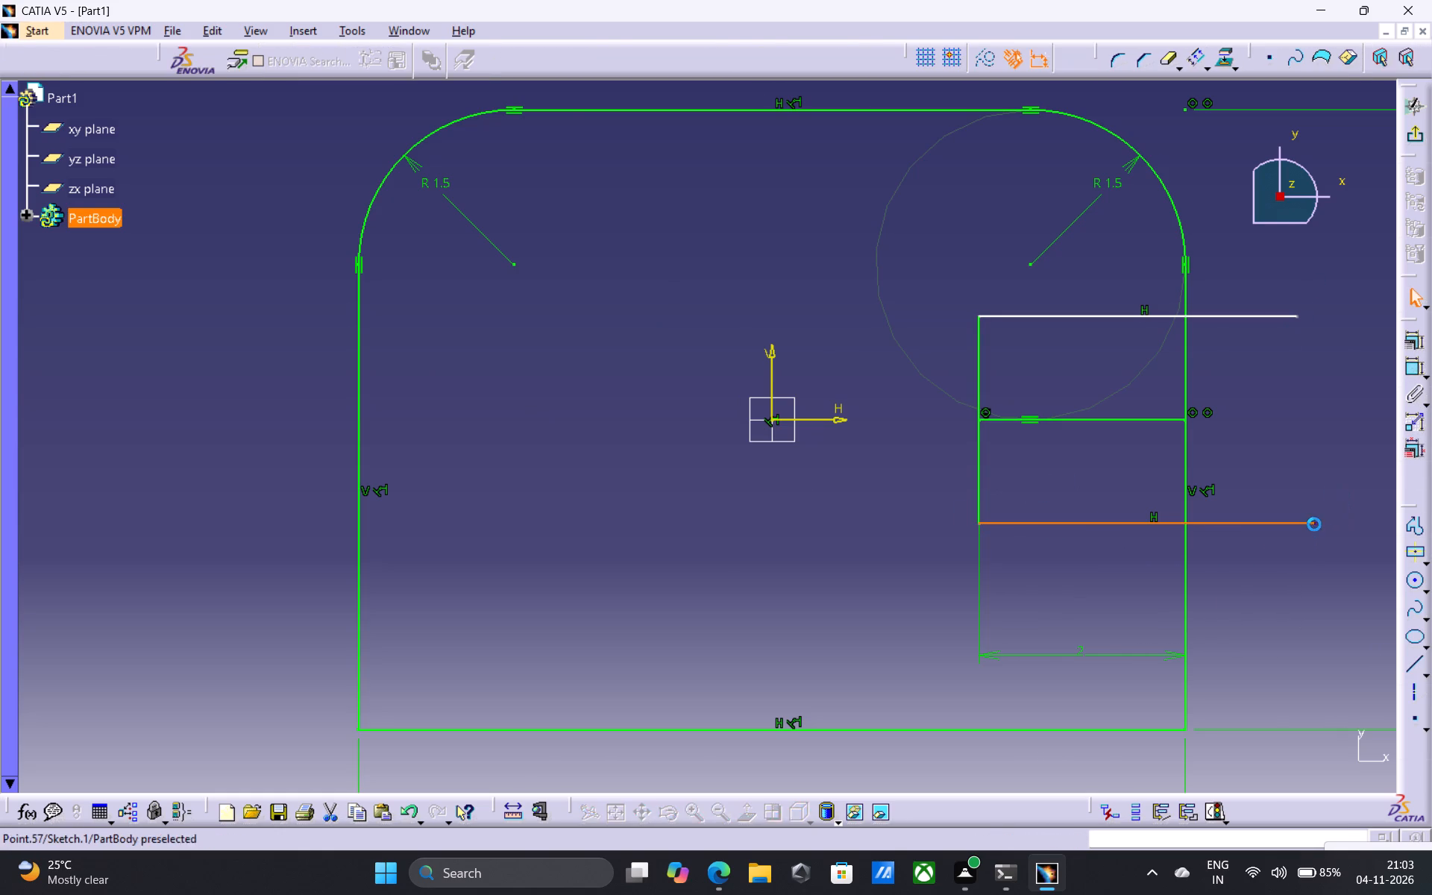
pyautogui.press('Escape')
pyautogui.press('Escape')
pyautogui.press('Escape')
pyautogui.press('Escape')
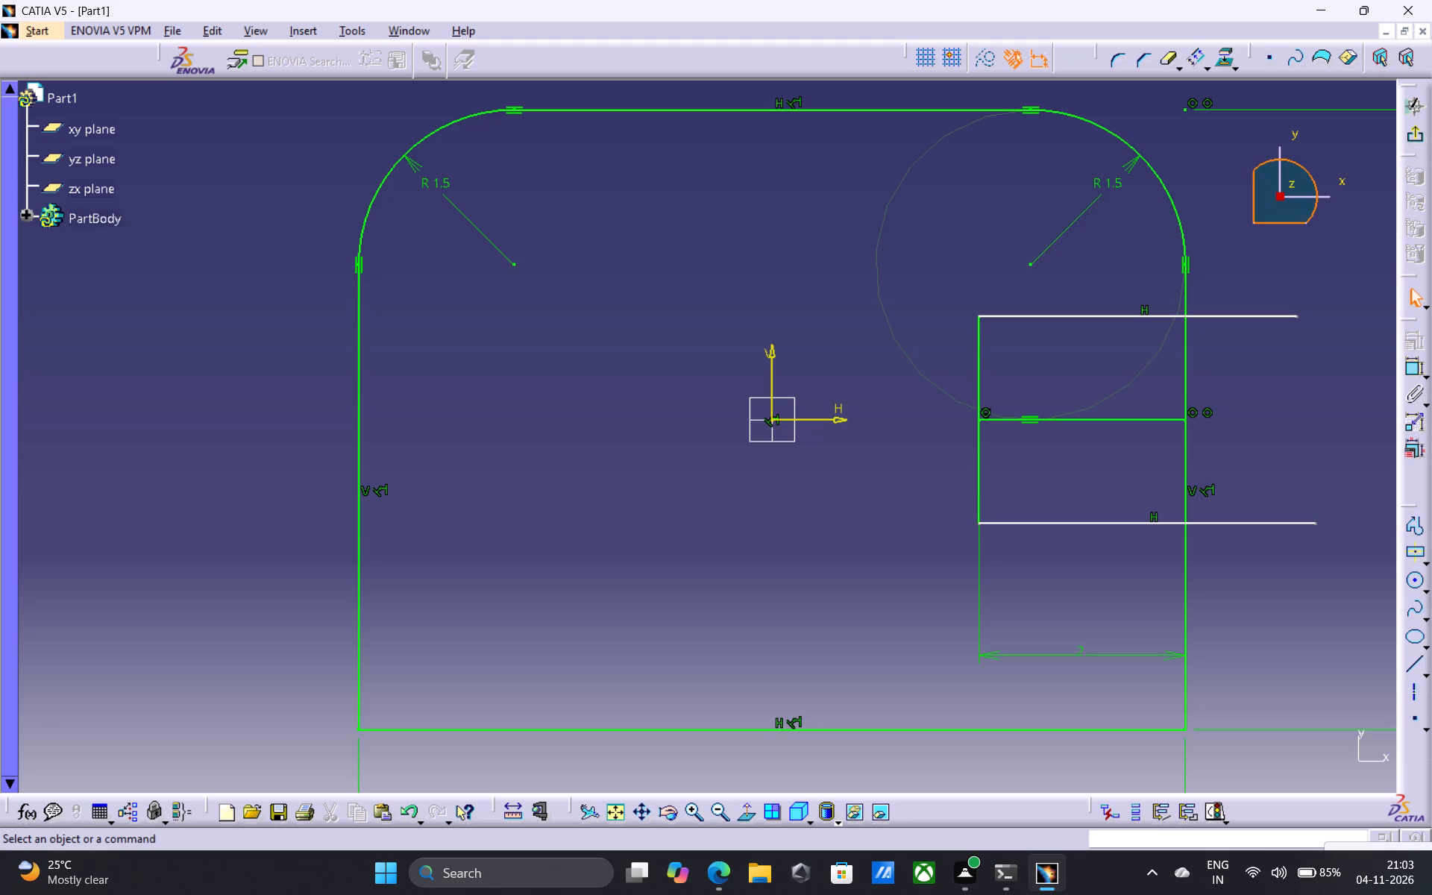
# Quick Trim both lines' overhangs beyond the profile's right edge and remove the middle line on the H axis, converting its length into a distance.
pyautogui.doubleClick(1163, 60)
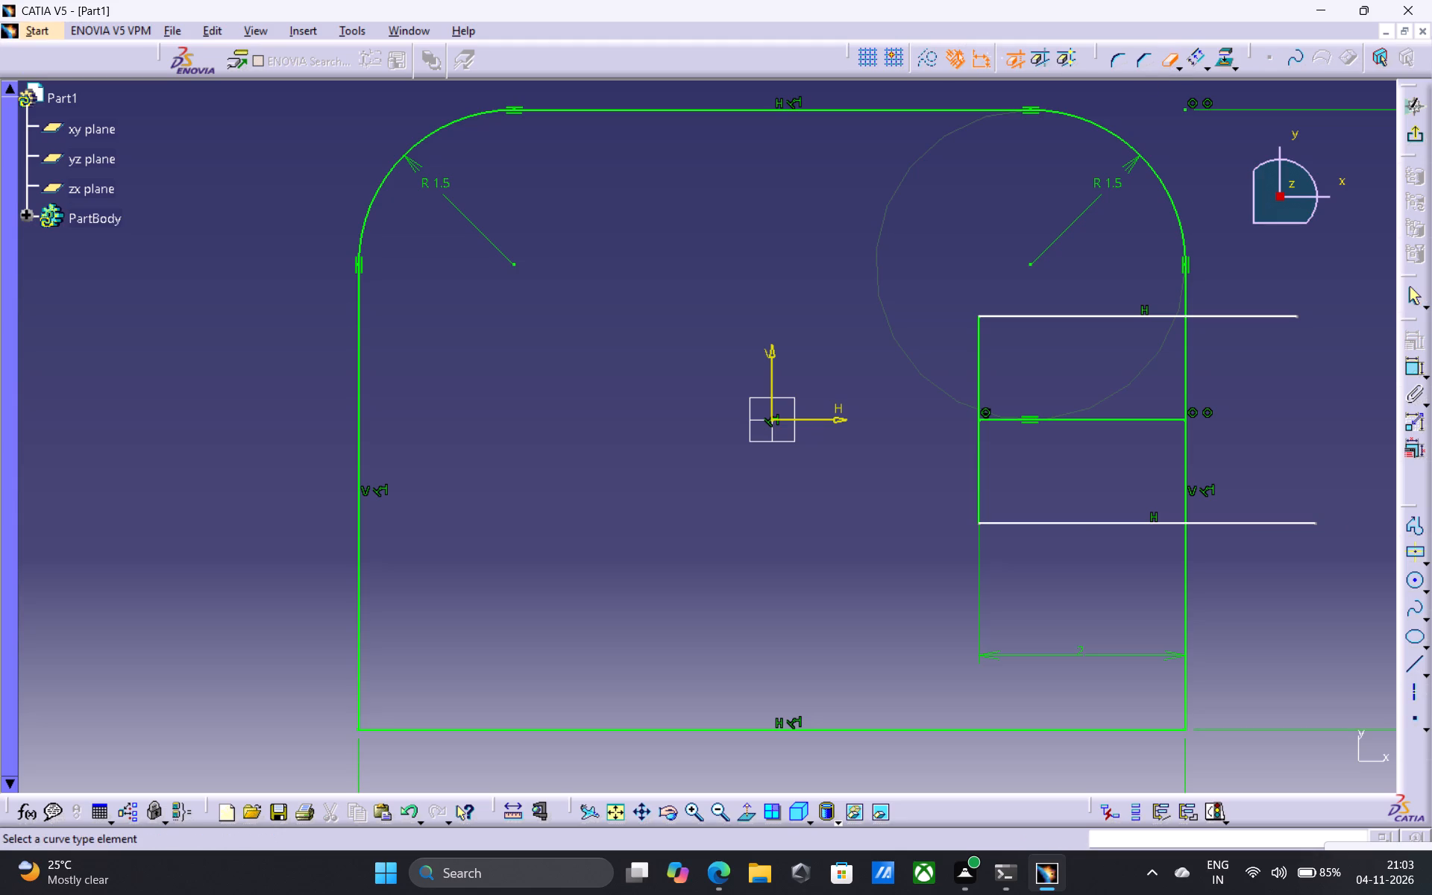
pyautogui.click(1235, 313)
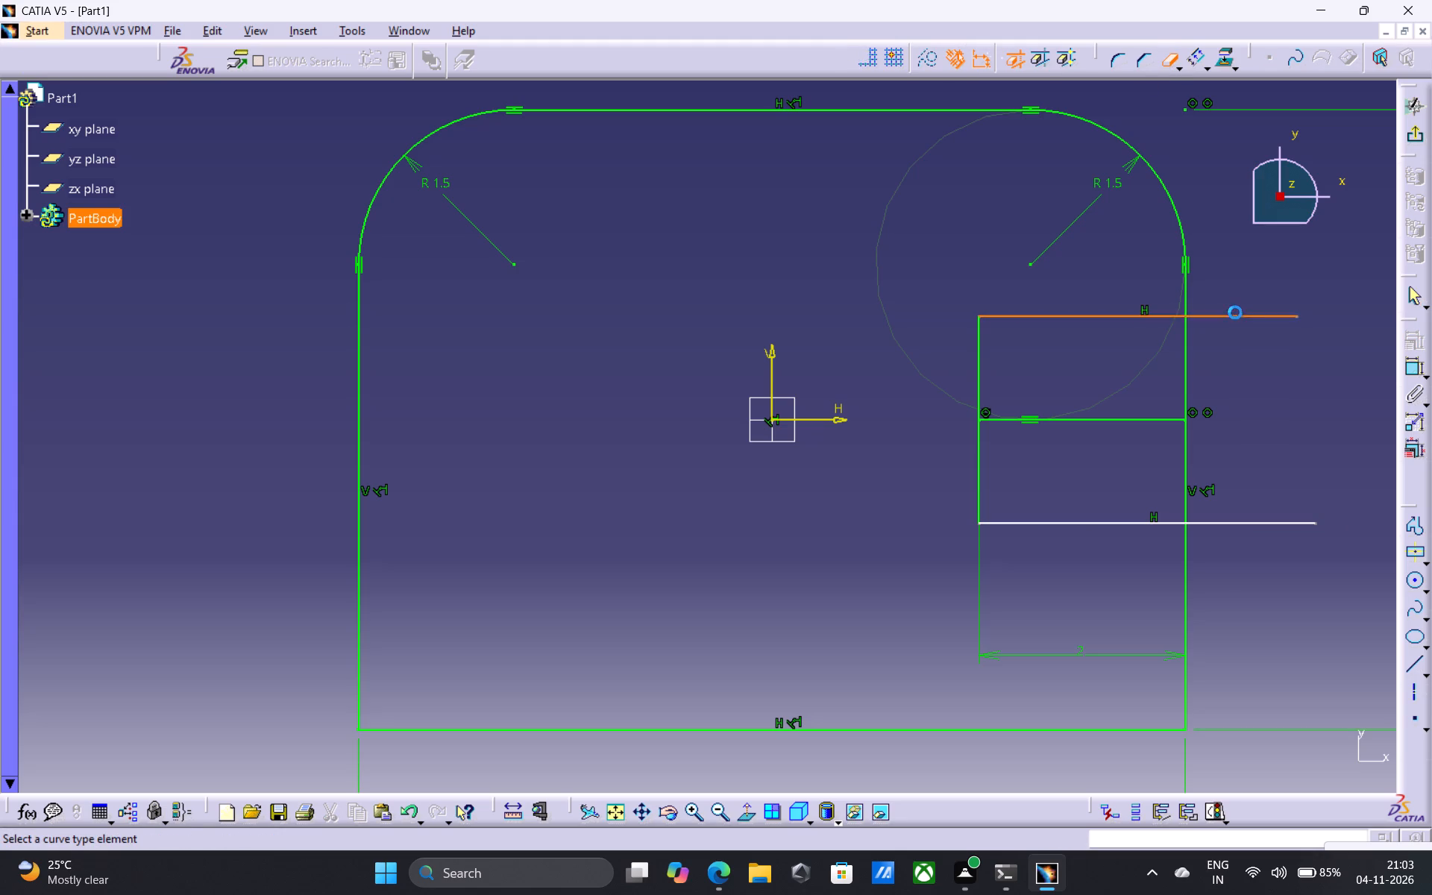
pyautogui.click(1131, 418)
pyautogui.click(751, 480)
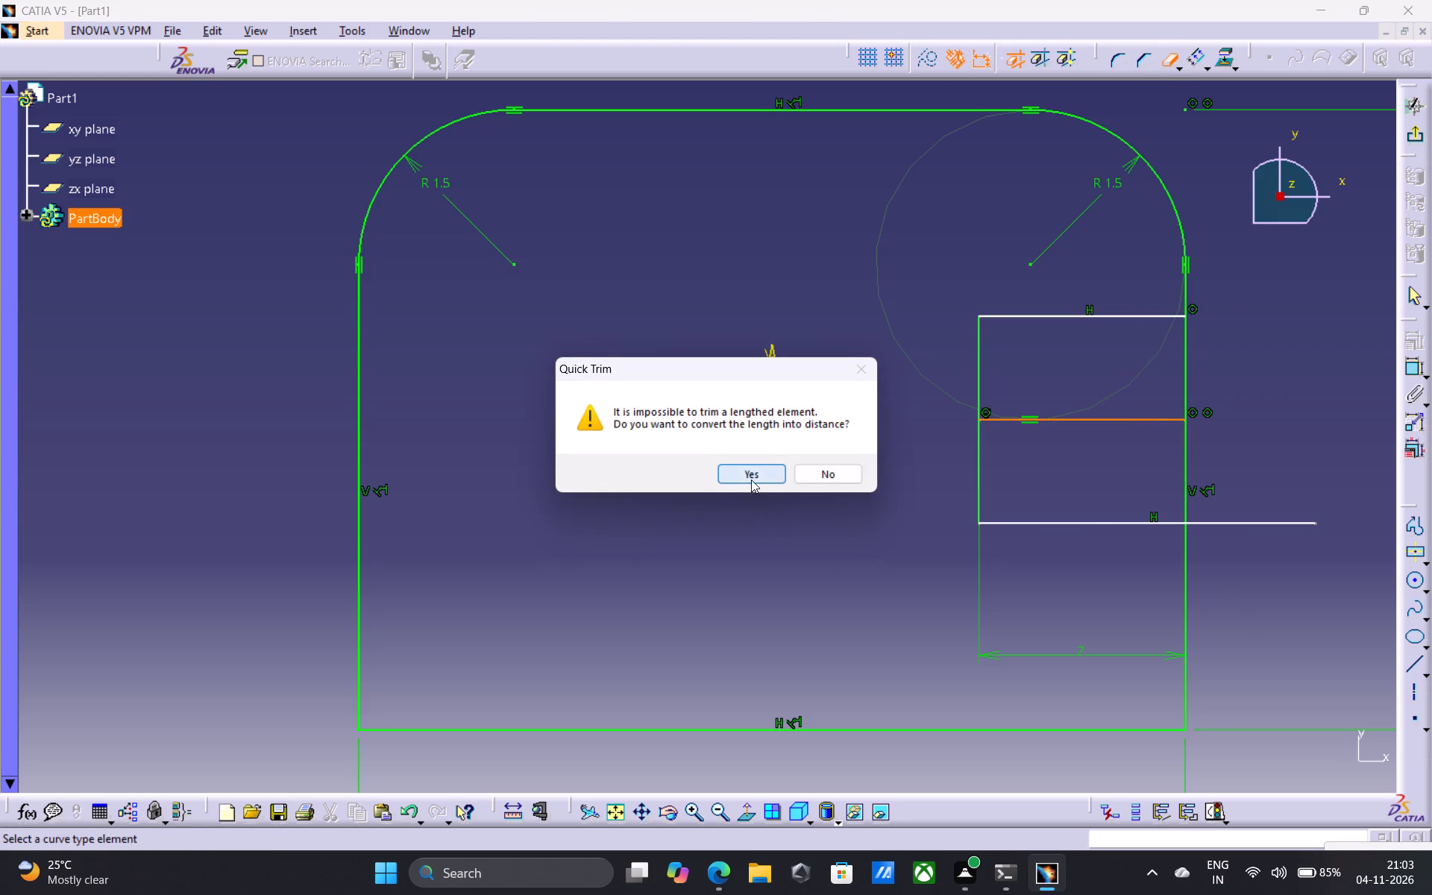
pyautogui.click(1237, 526)
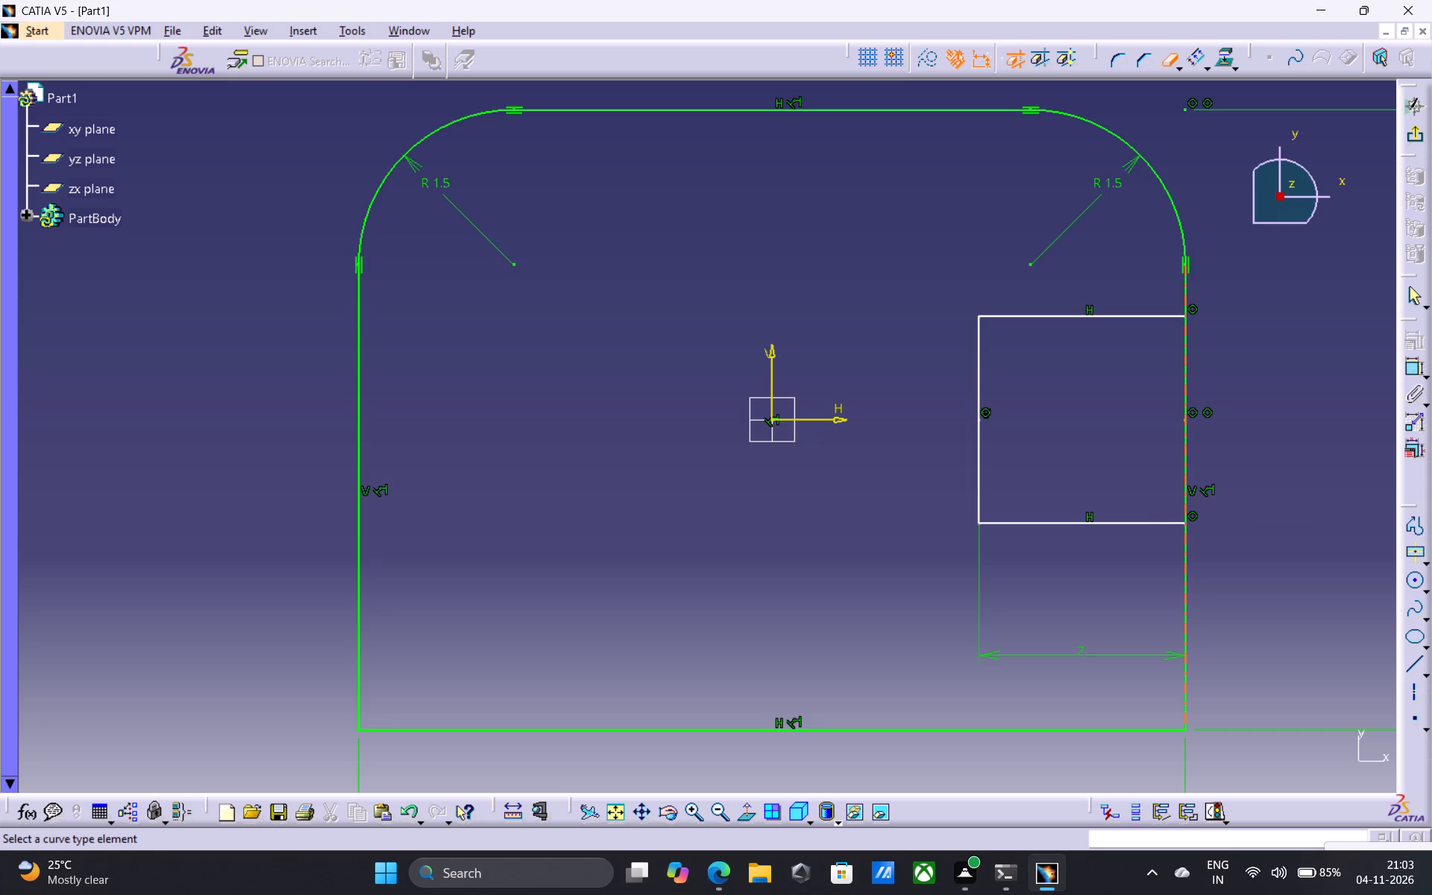
pyautogui.press('Escape')
pyautogui.press('Escape')
pyautogui.press('Escape')
pyautogui.press('Escape')
pyautogui.press('Escape')
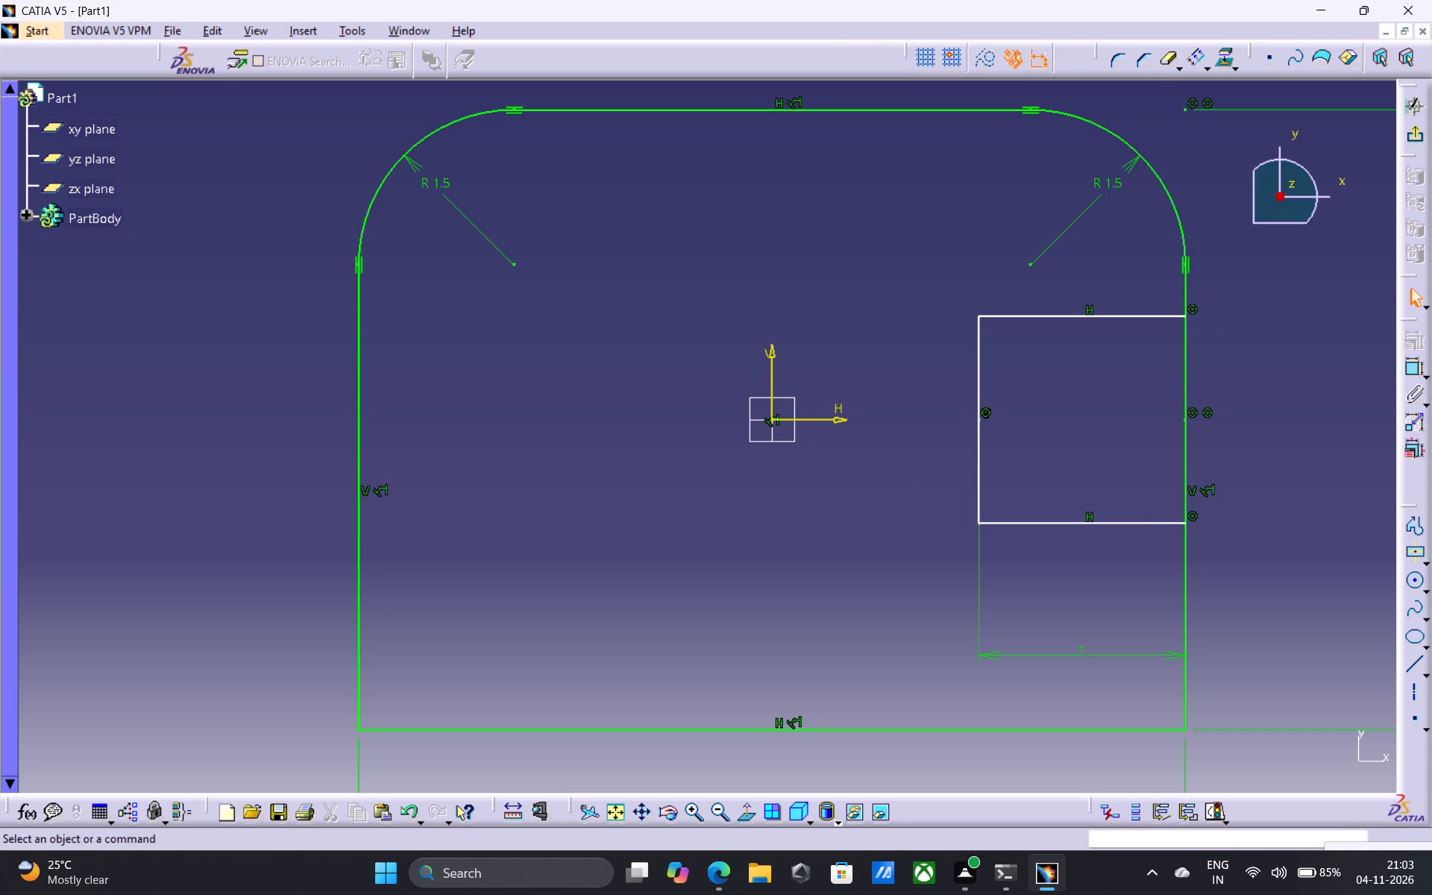
# Round the side cutout's upper inner corner with a 0.8 mm radius.
pyautogui.doubleClick(1115, 52)
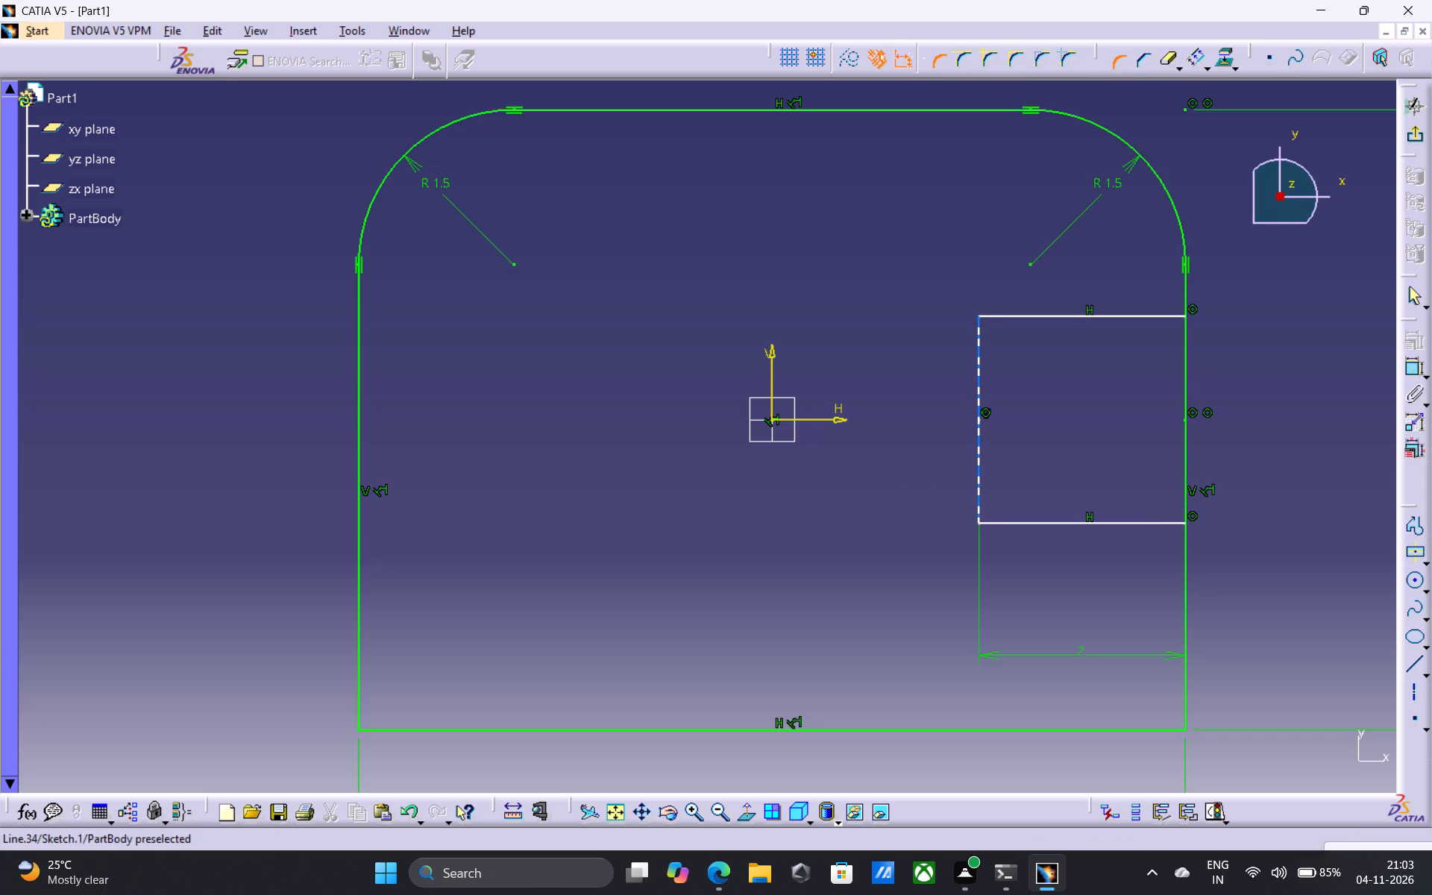
pyautogui.click(976, 351)
pyautogui.click(1005, 316)
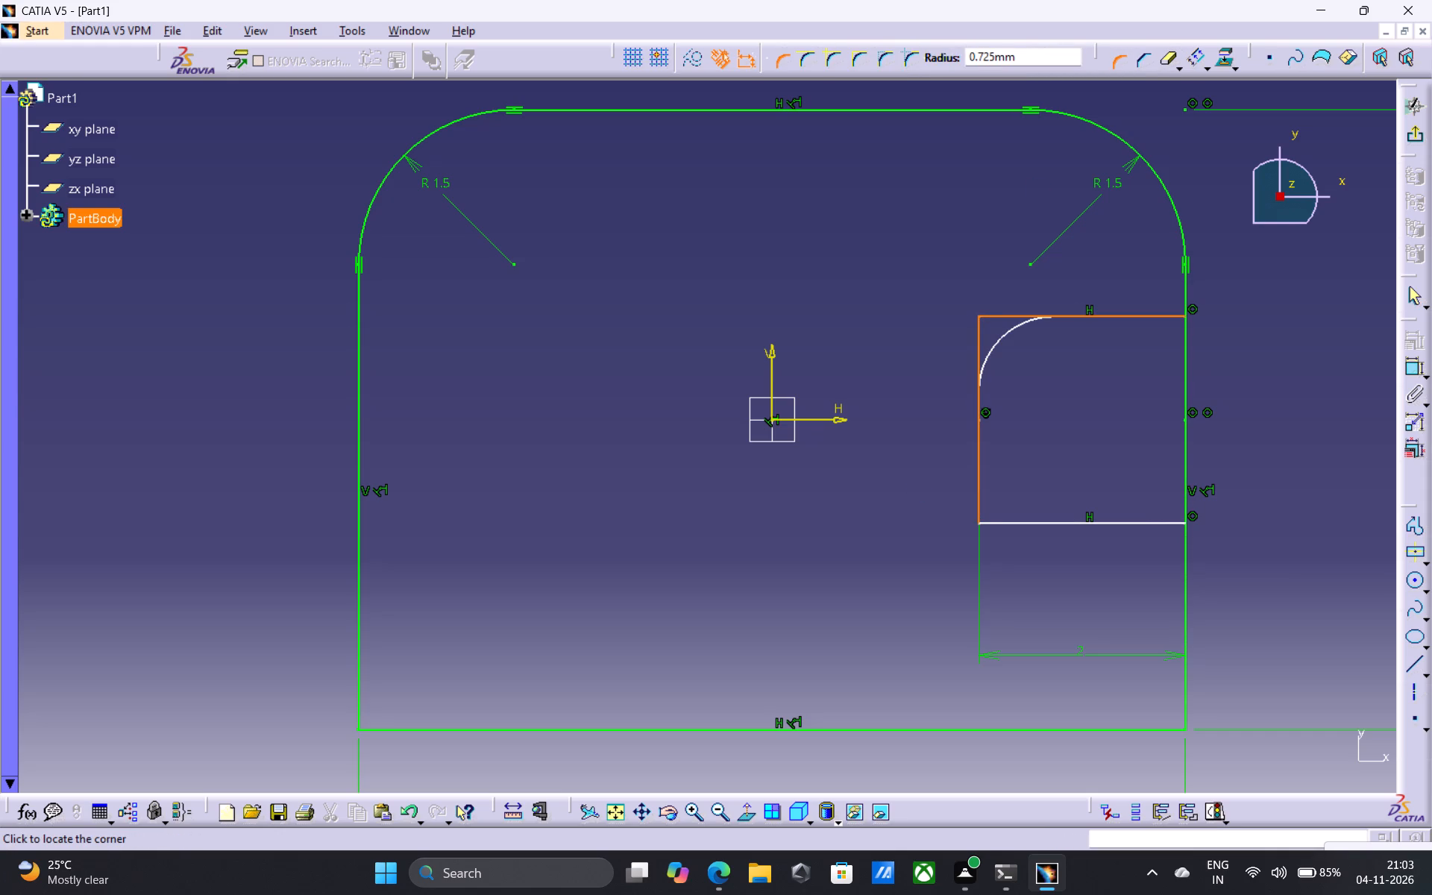
pyautogui.press('Tab')
pyautogui.press('Tab')
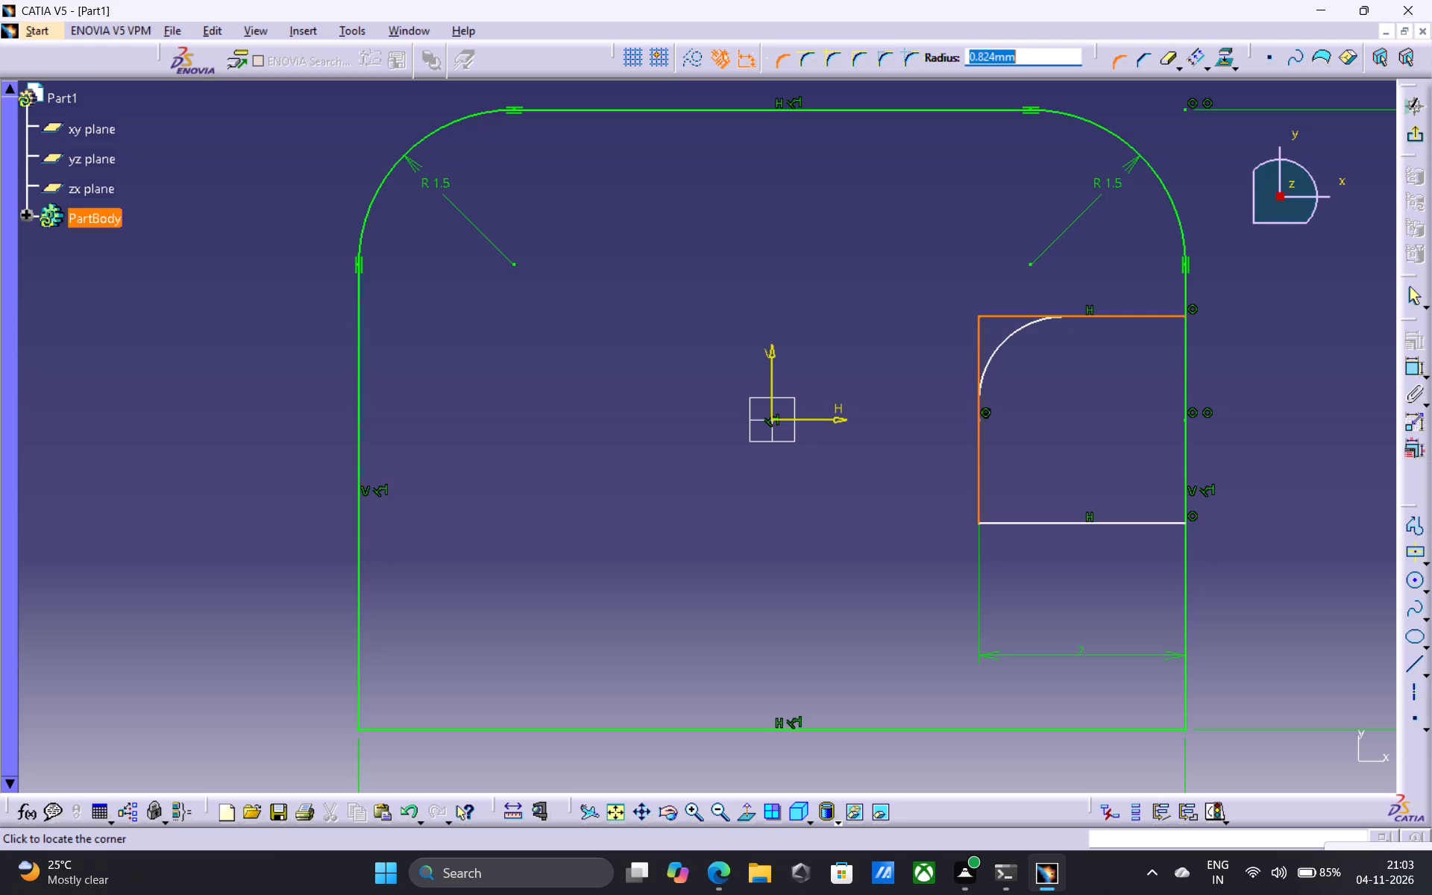
pyautogui.write('0.8')
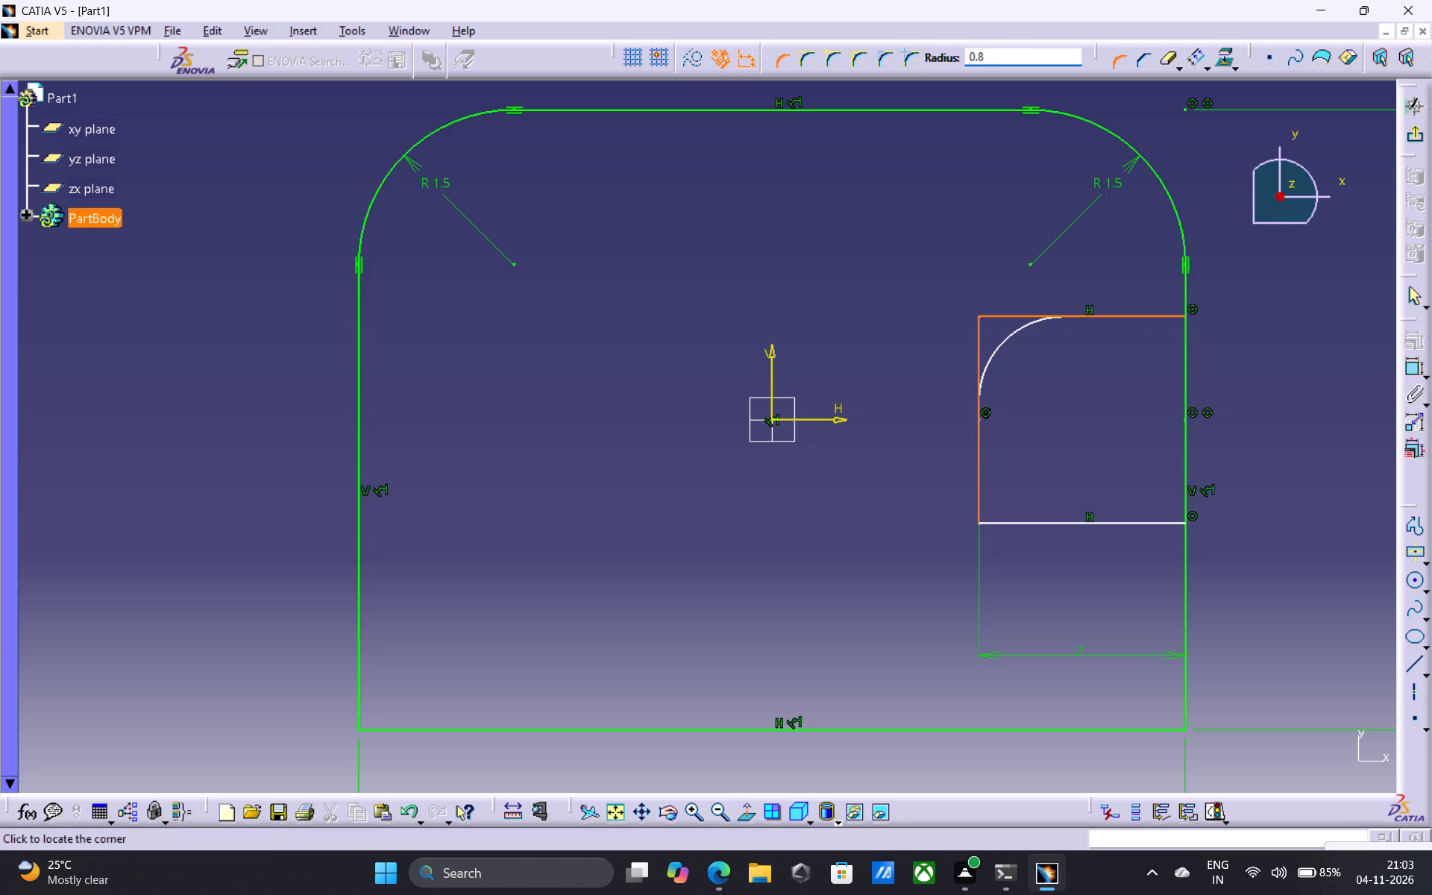
pyautogui.press('Return')
pyautogui.rightClick(997, 445)
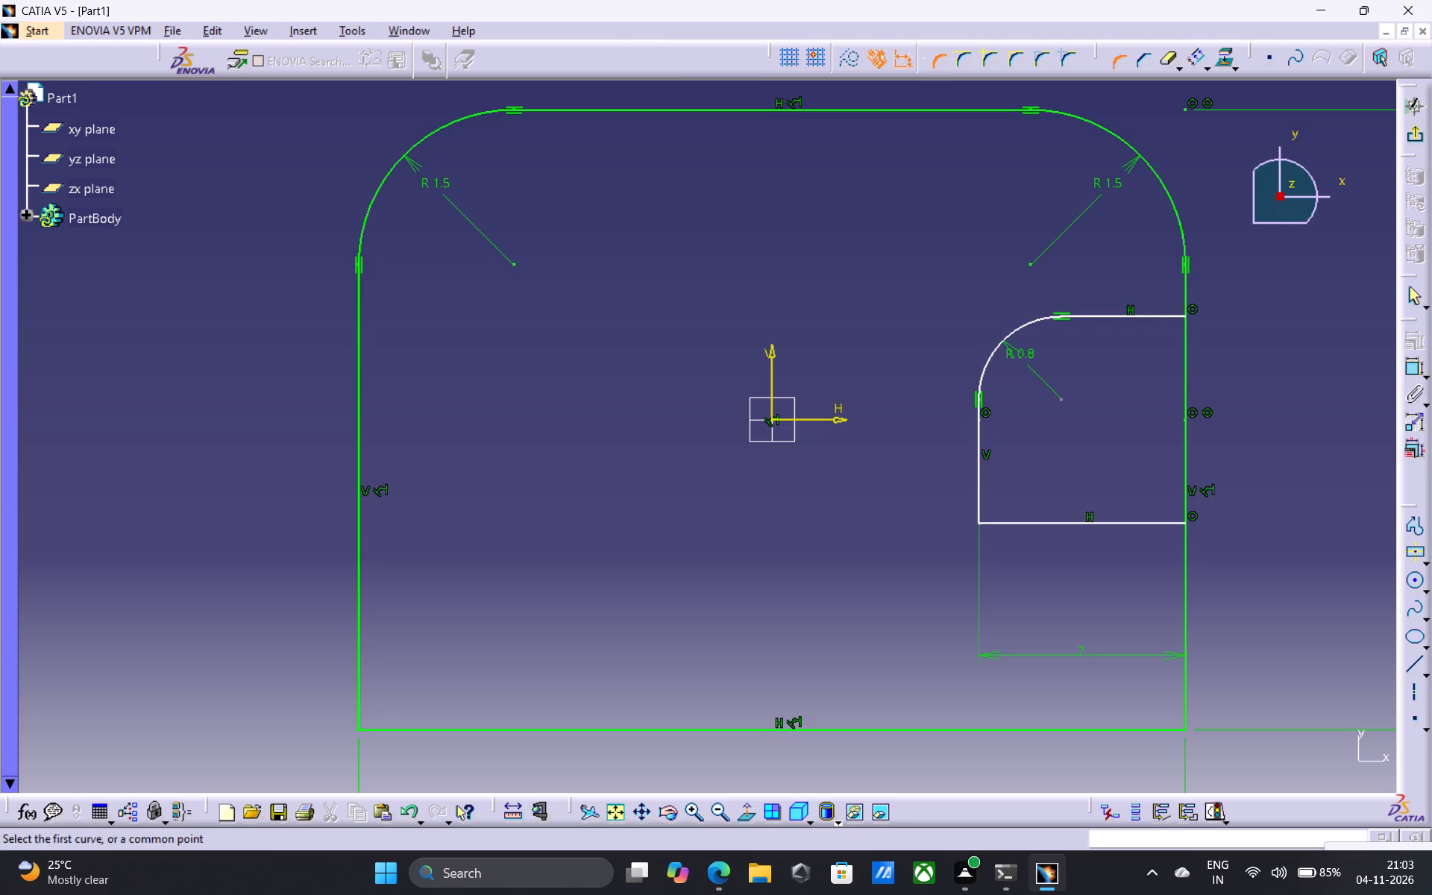
# Round the side cutout's lower inner corner with a 0.8 mm radius.
pyautogui.click(976, 461)
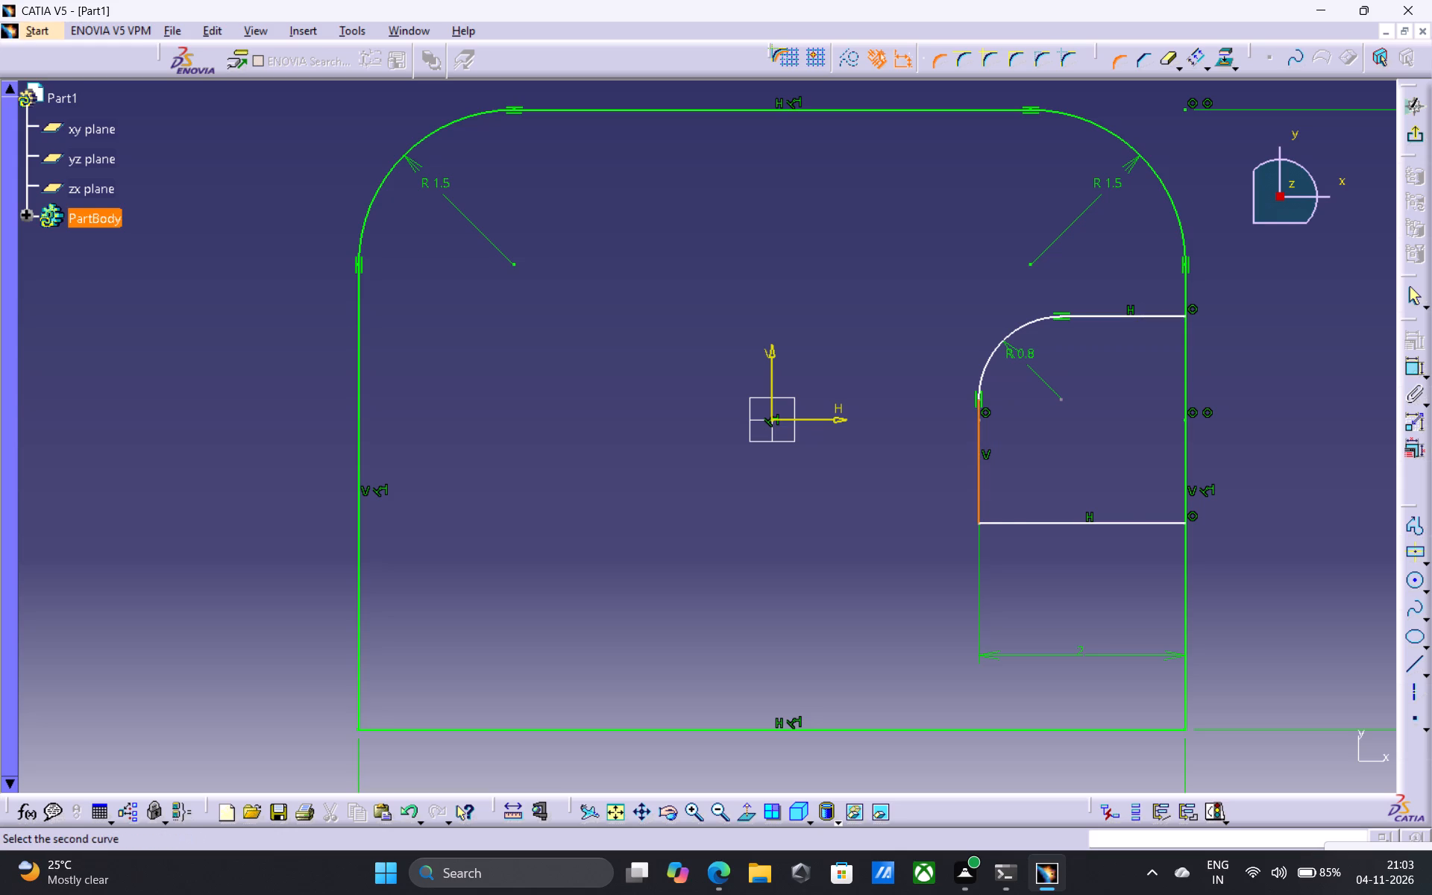
pyautogui.click(1046, 521)
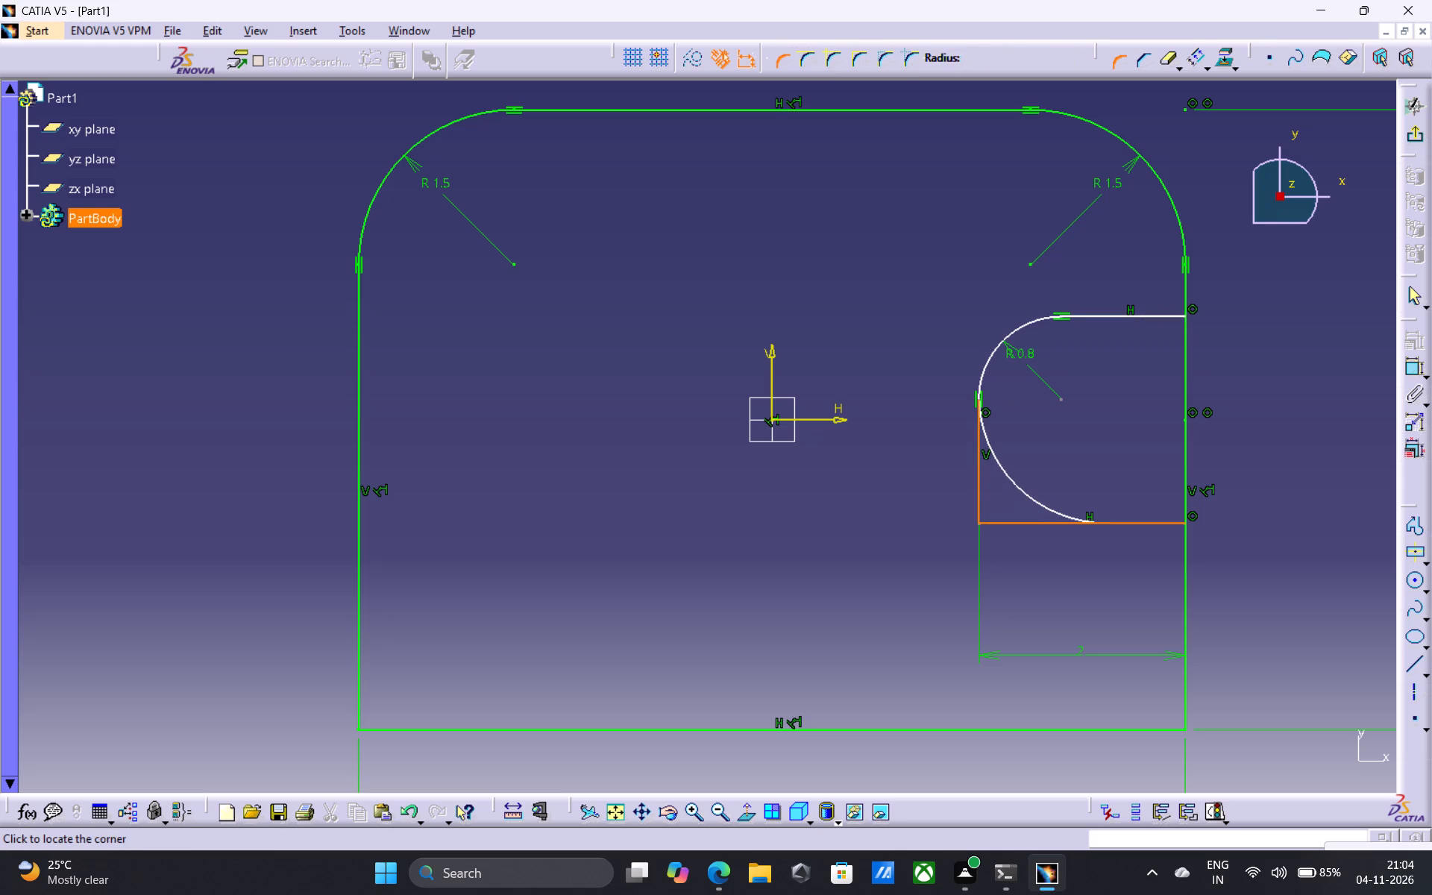
pyautogui.press('Tab')
pyautogui.press('Tab')
pyautogui.write('0.8')
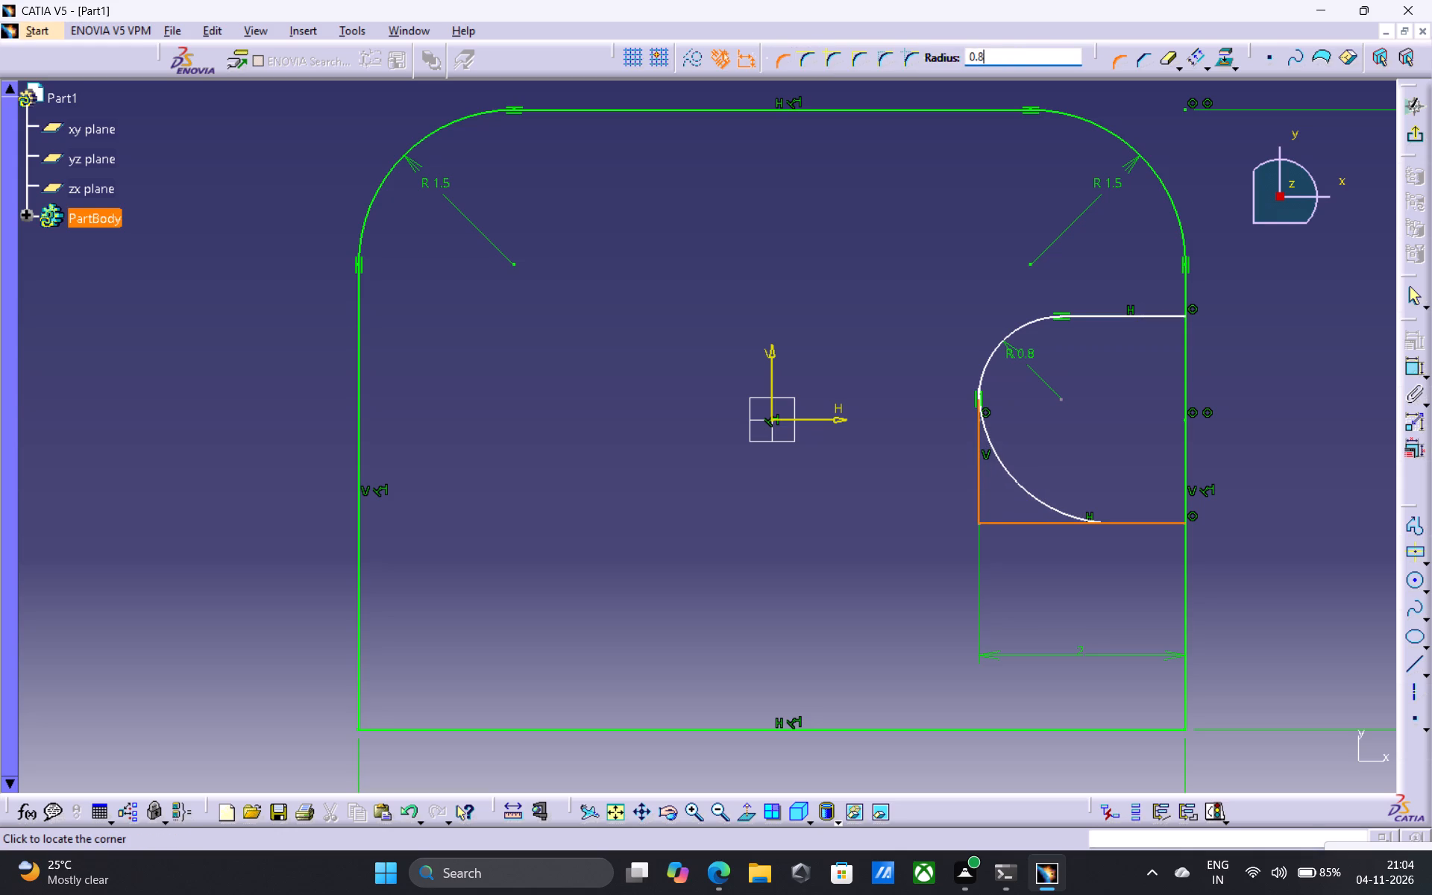
pyautogui.press('Return')
pyautogui.press('Escape')
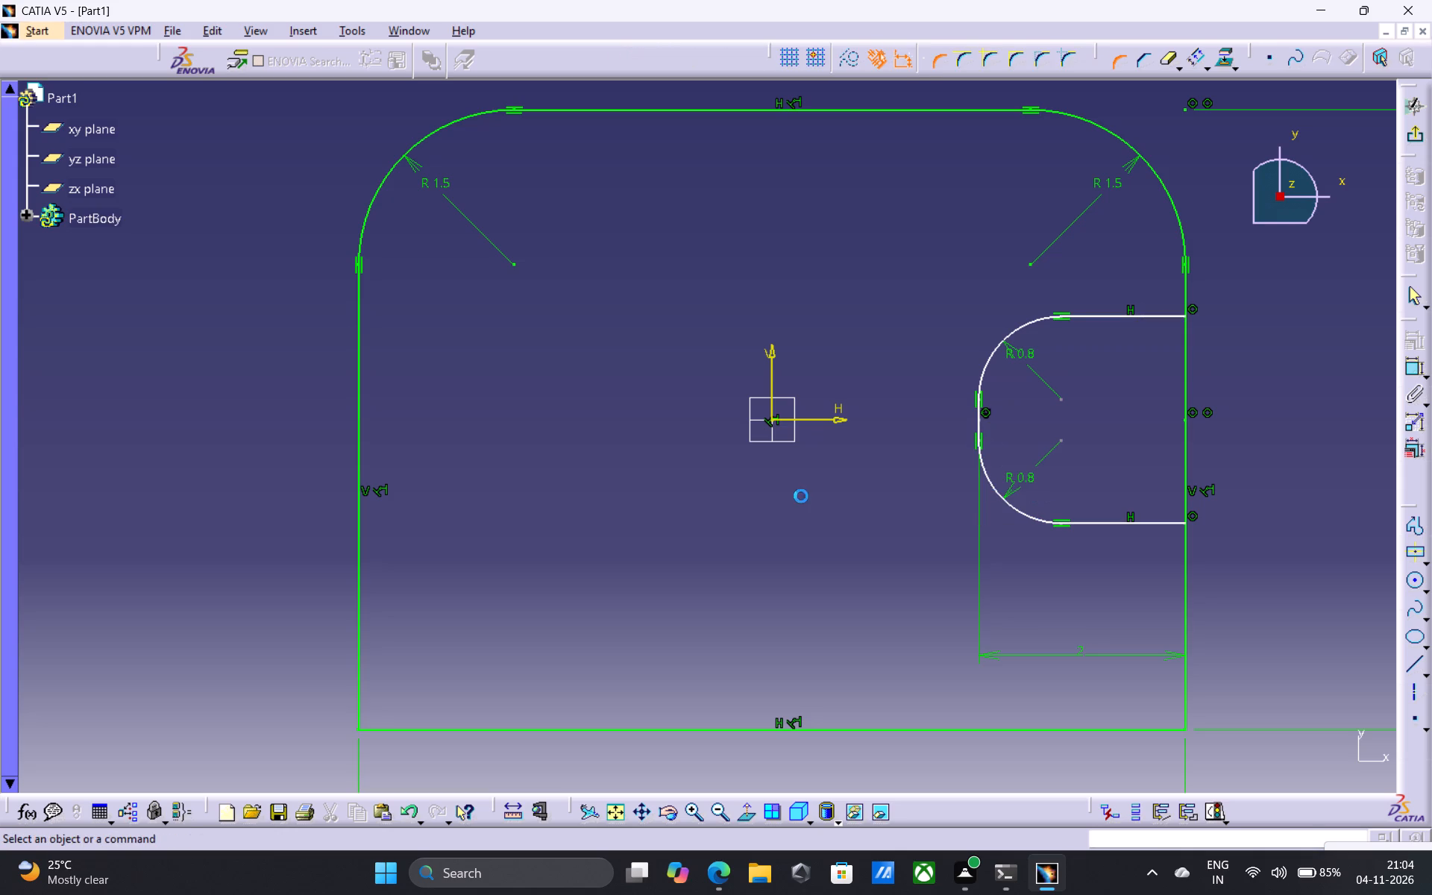
pyautogui.press('Escape')
# Delete the 2 mm horizontal depth dimension below the side cutout.
pyautogui.click(1092, 658)
pyautogui.press('Delete')
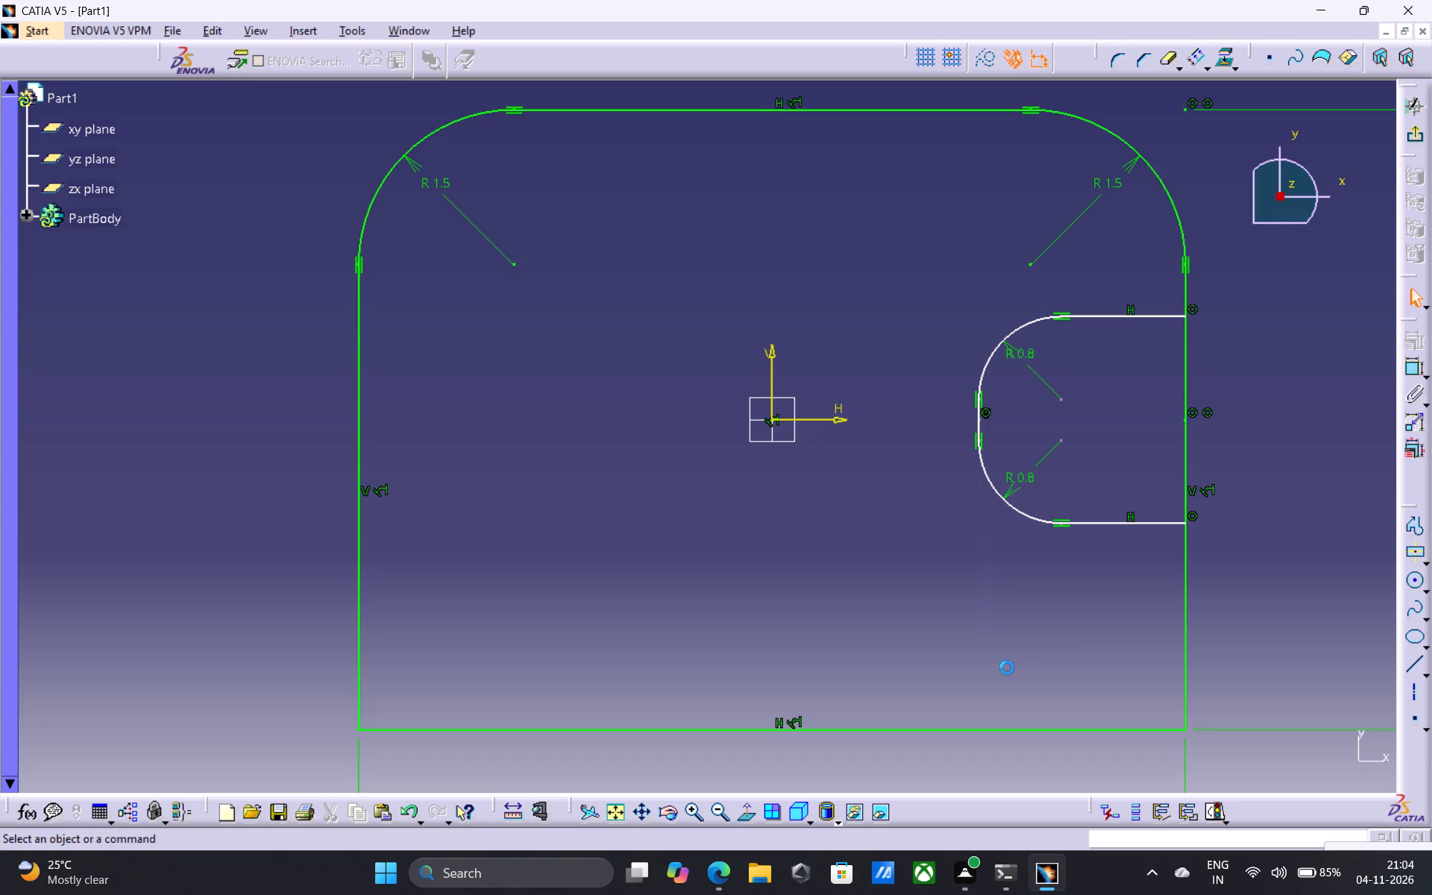
# Mirror the side cutout's three lines and two corner arcs about the vertical V axis, keeping the originals.
pyautogui.click(1134, 313)
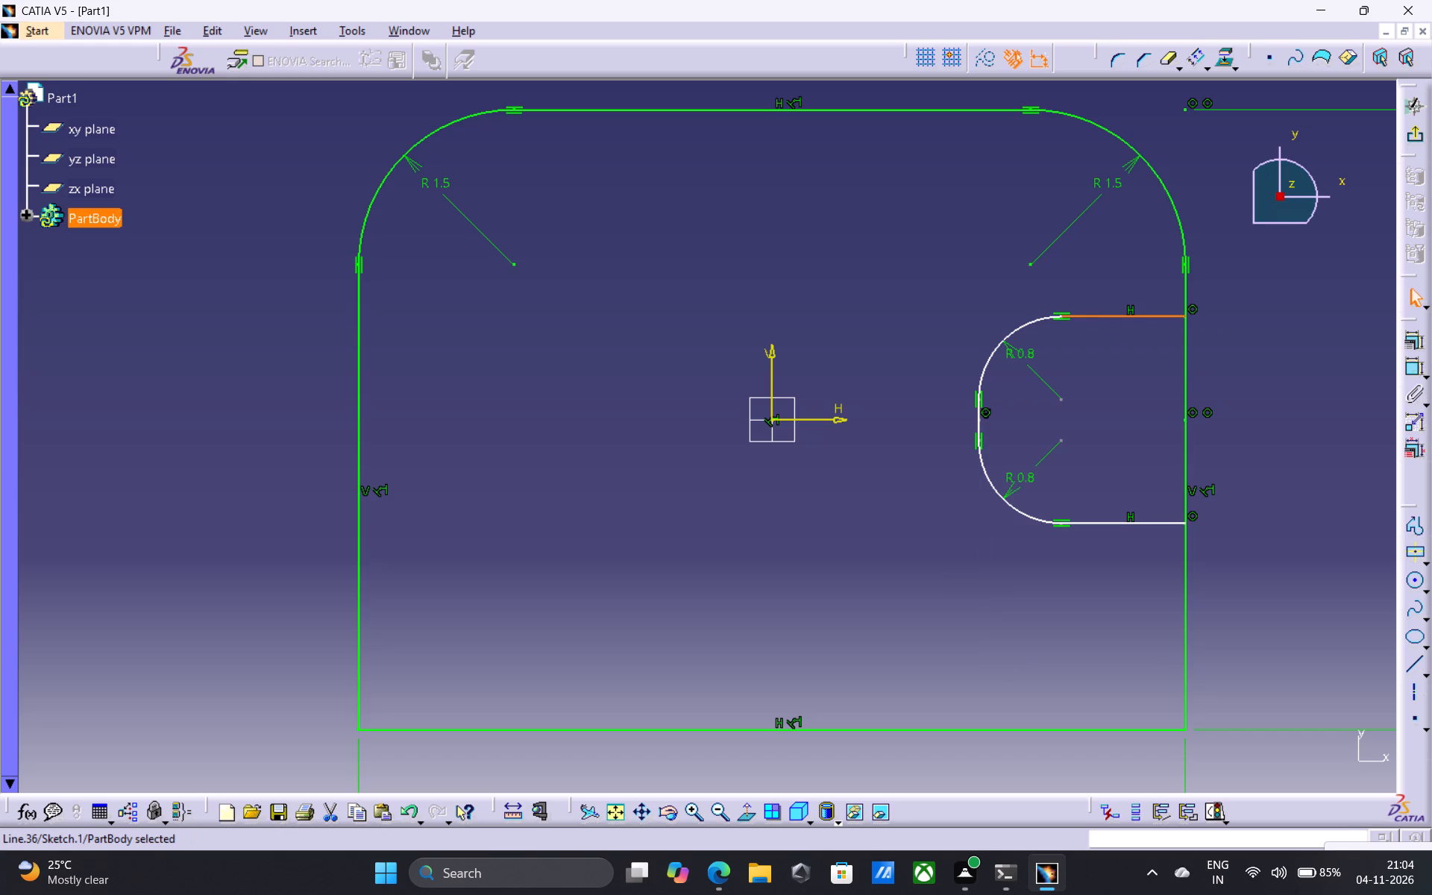
pyautogui.keyDown('ctrl'); pyautogui.click(1020, 330); pyautogui.keyUp('ctrl')
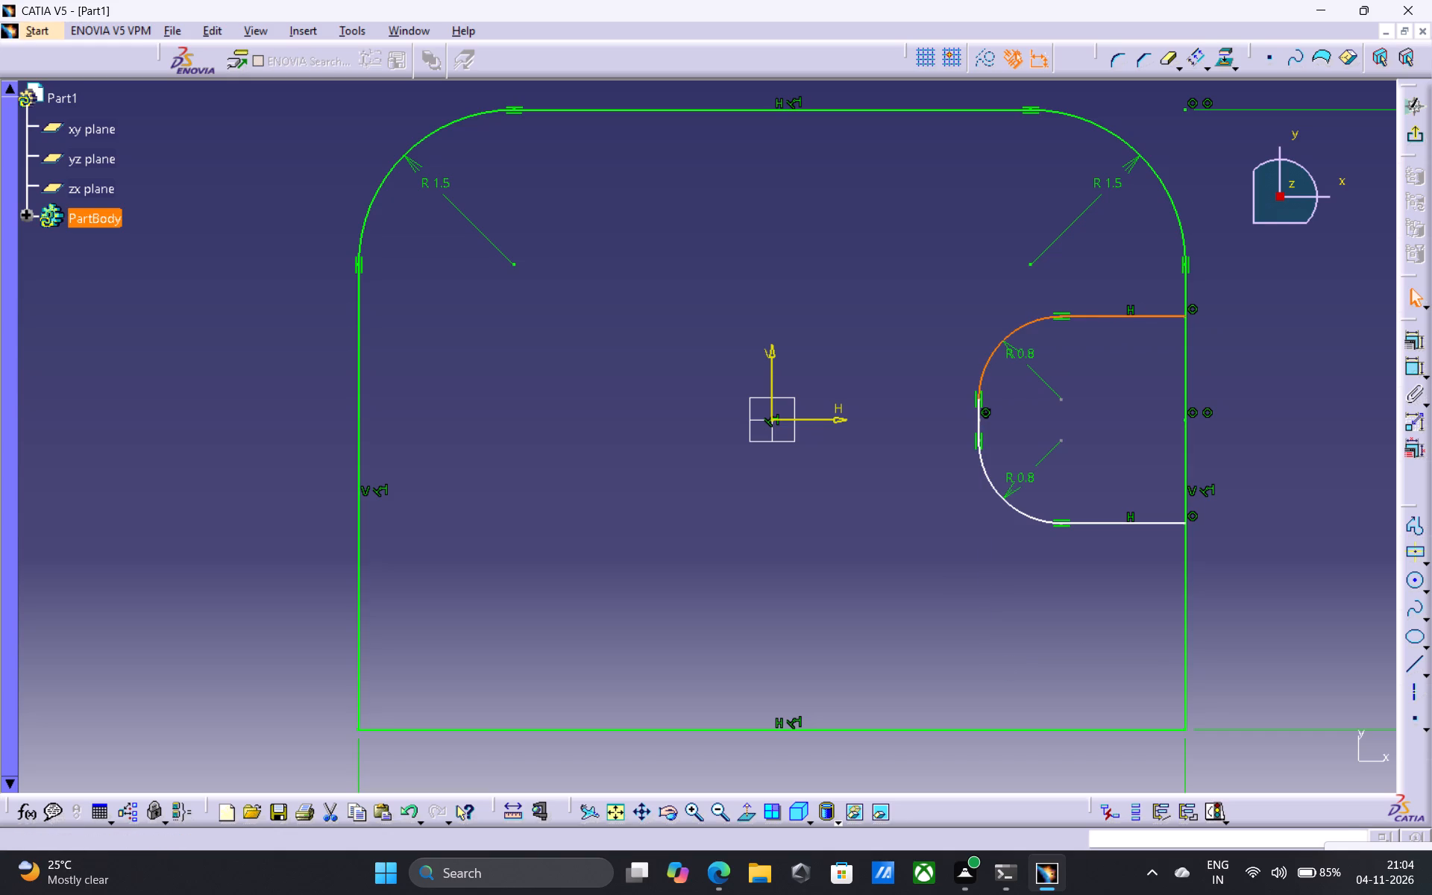
pyautogui.keyDown('ctrl'); pyautogui.click(981, 413); pyautogui.keyUp('ctrl')
pyautogui.keyDown('ctrl'); pyautogui.click(1010, 499); pyautogui.keyUp('ctrl')
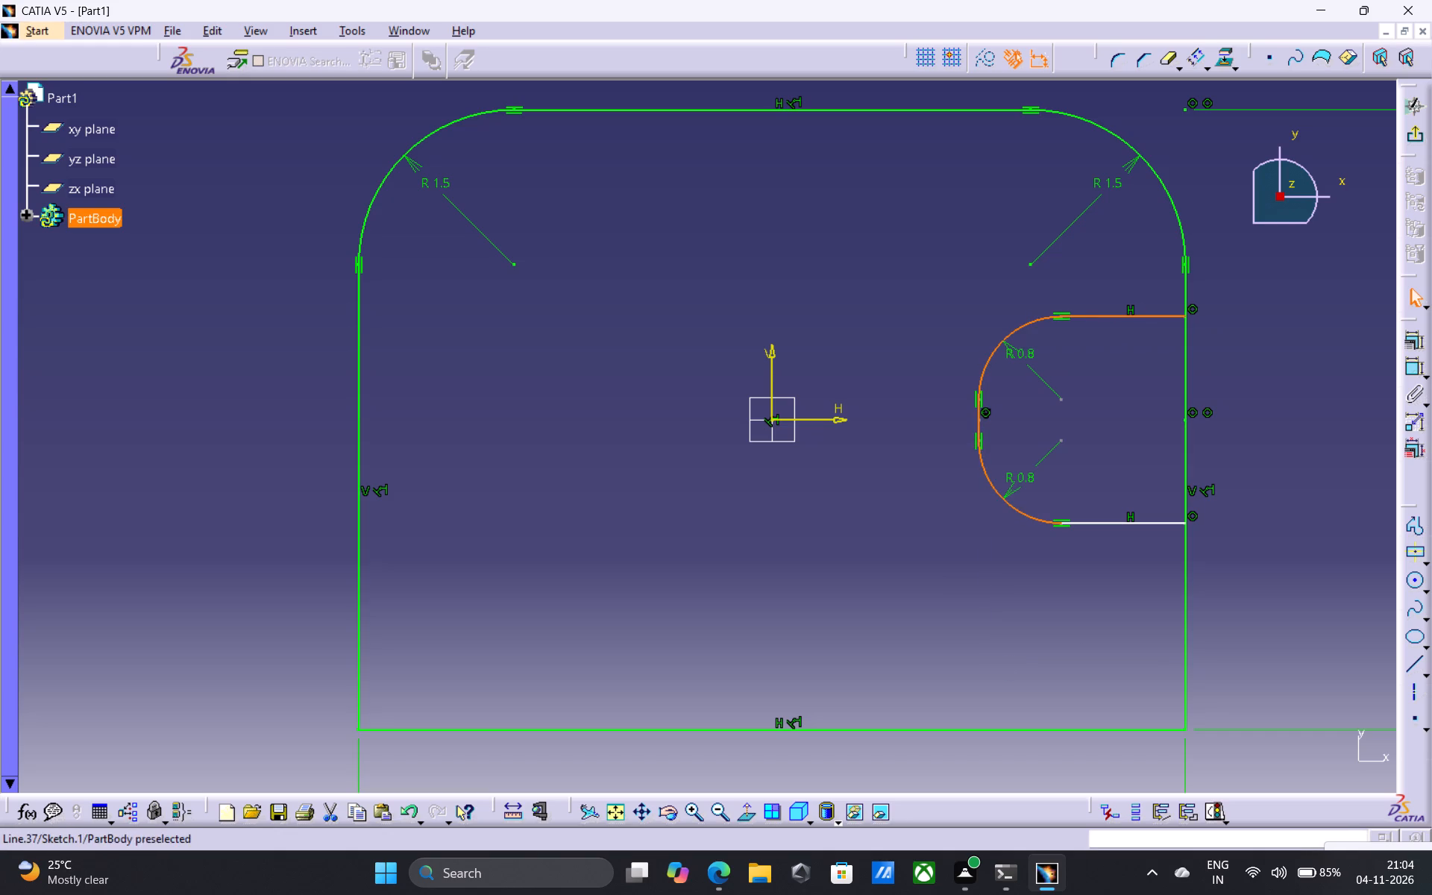
pyautogui.keyDown('ctrl'); pyautogui.click(1096, 527); pyautogui.keyUp('ctrl')
pyautogui.keyDown('ctrl'); pyautogui.click(1096, 523); pyautogui.keyUp('ctrl')
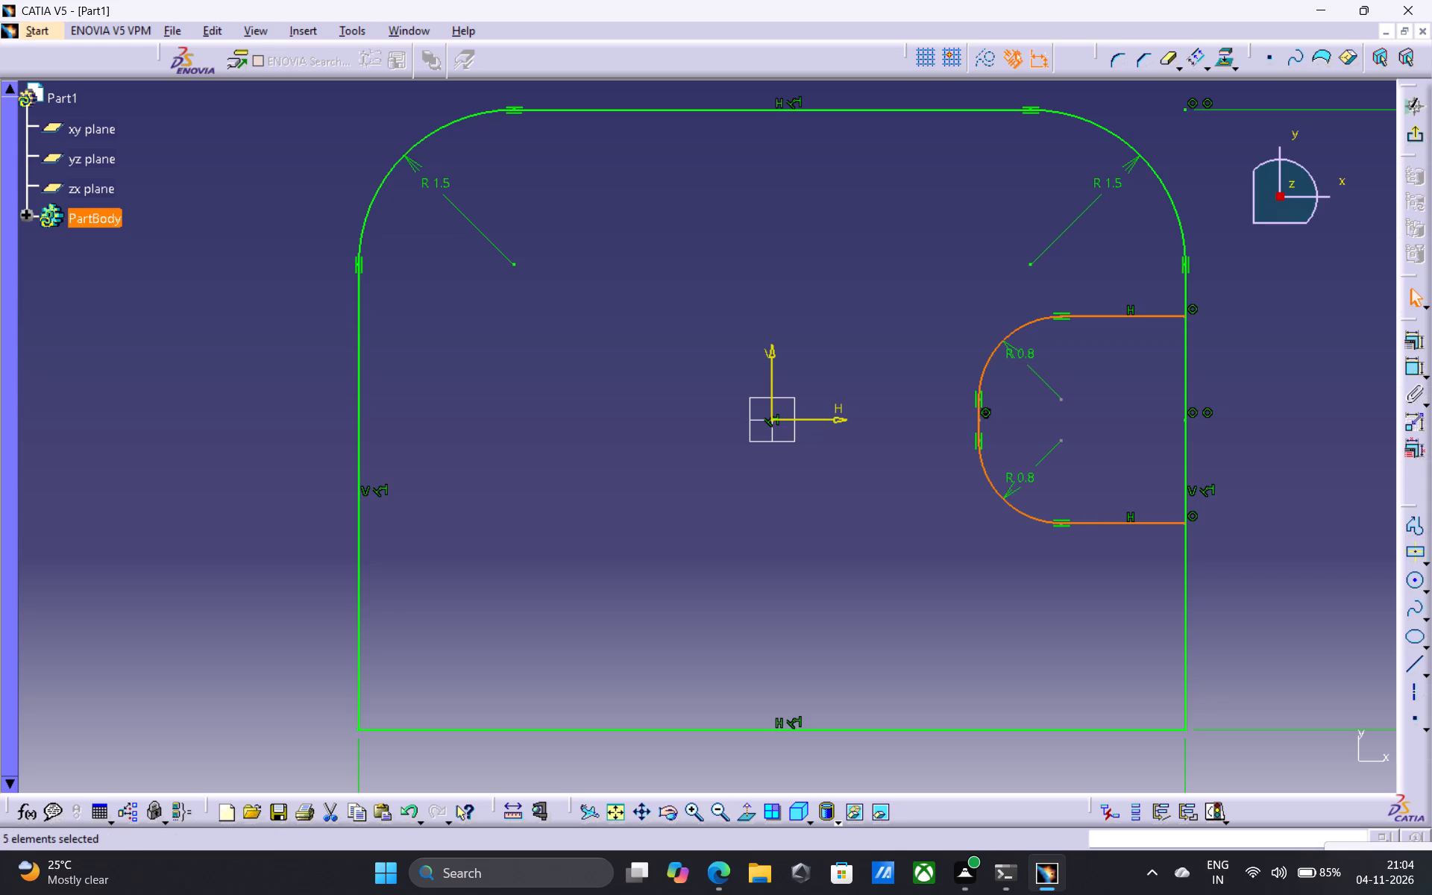
pyautogui.click(1205, 68)
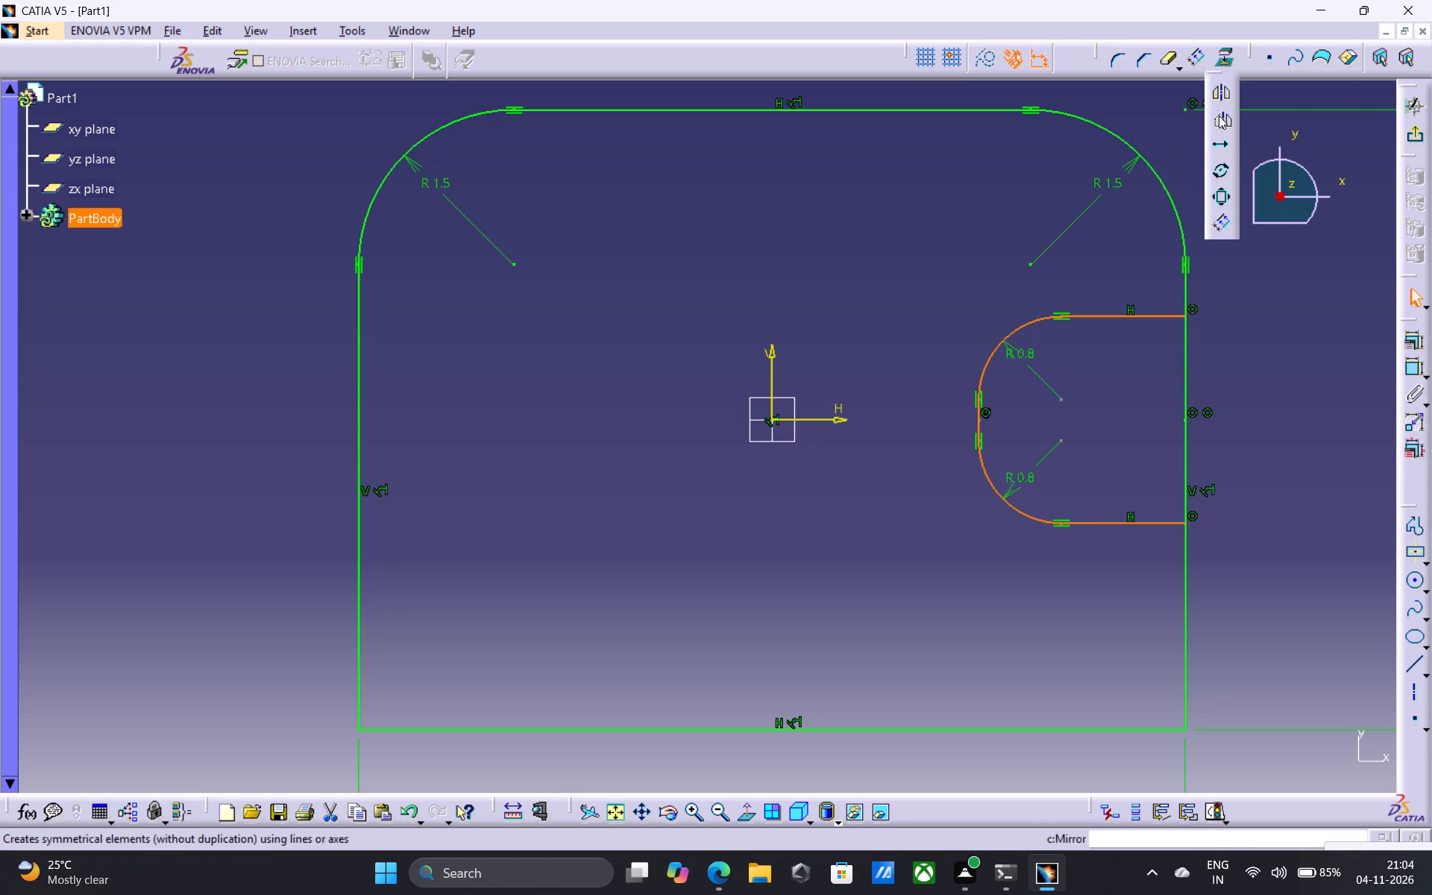
pyautogui.click(1225, 89)
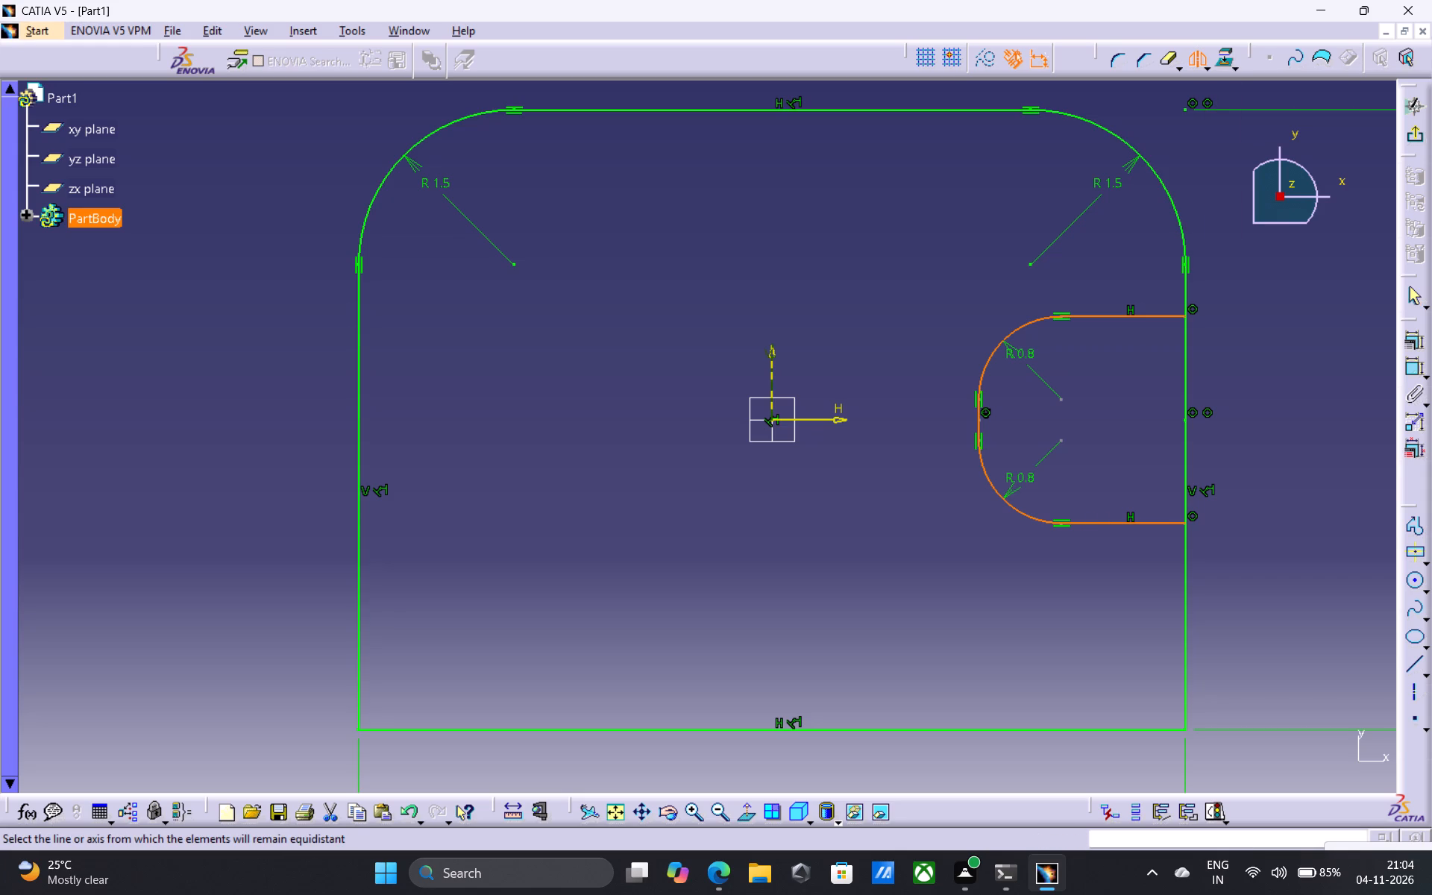
pyautogui.click(773, 357)
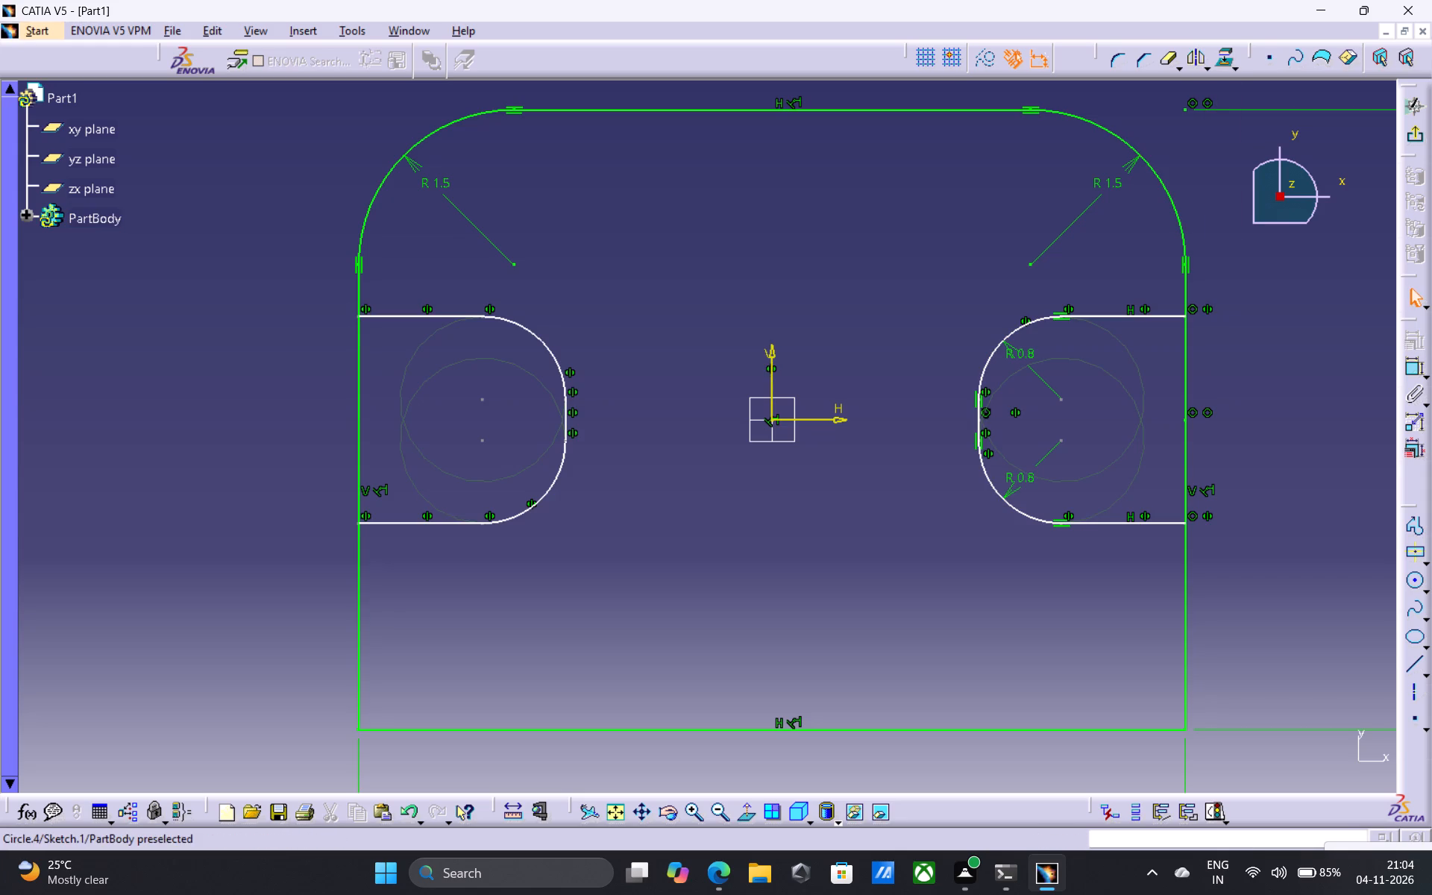
pyautogui.moveTo(846, 568); pyautogui.dragTo(874, 467, button='middle')
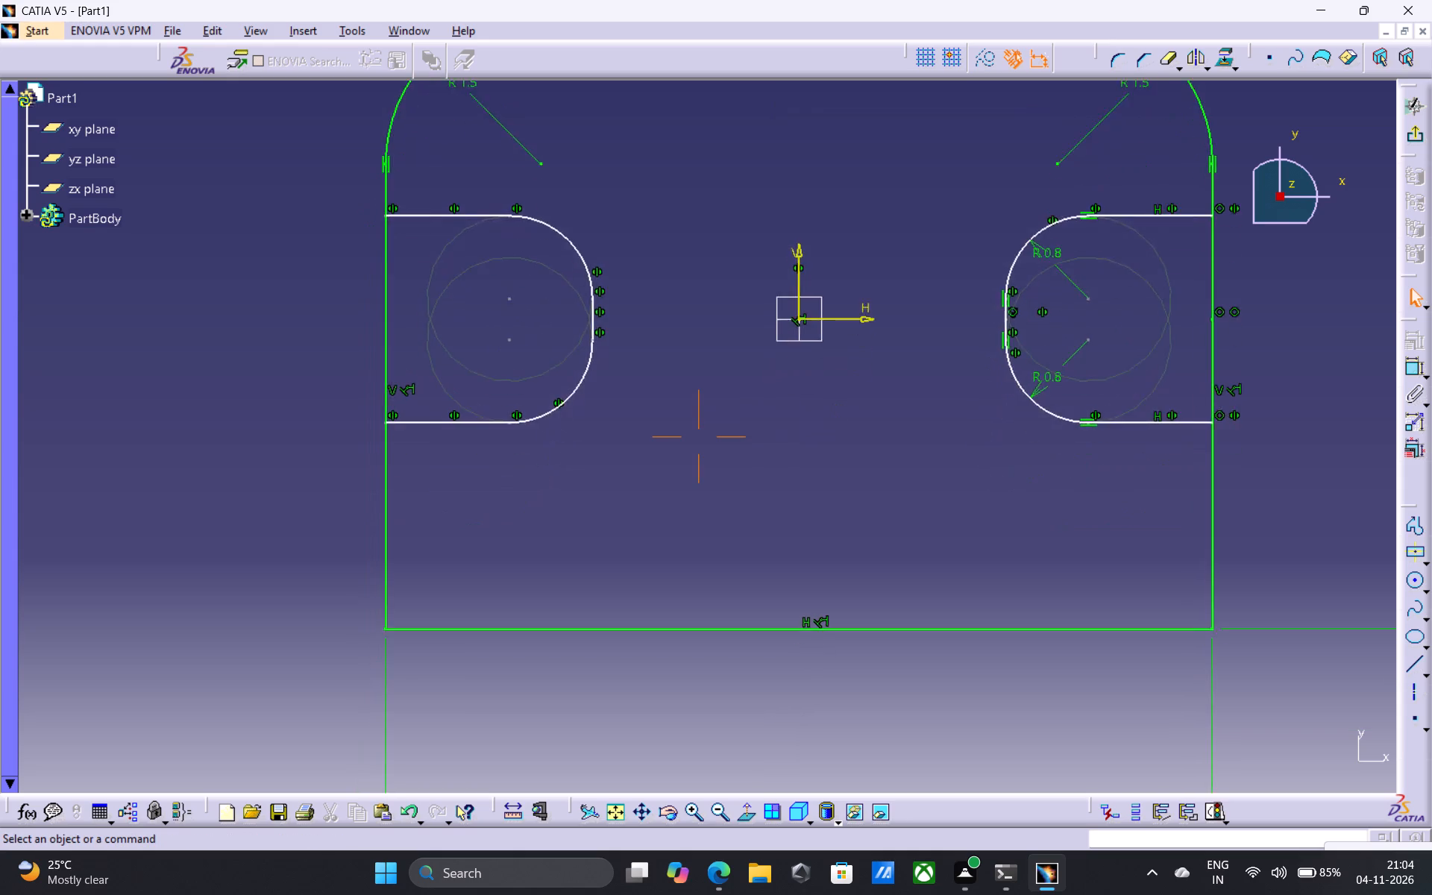
pyautogui.moveTo(874, 467); pyautogui.dragTo(882, 584, button='middle')
pyautogui.press('Escape')
pyautogui.press('Escape')
pyautogui.press('Escape')
pyautogui.press('Escape')
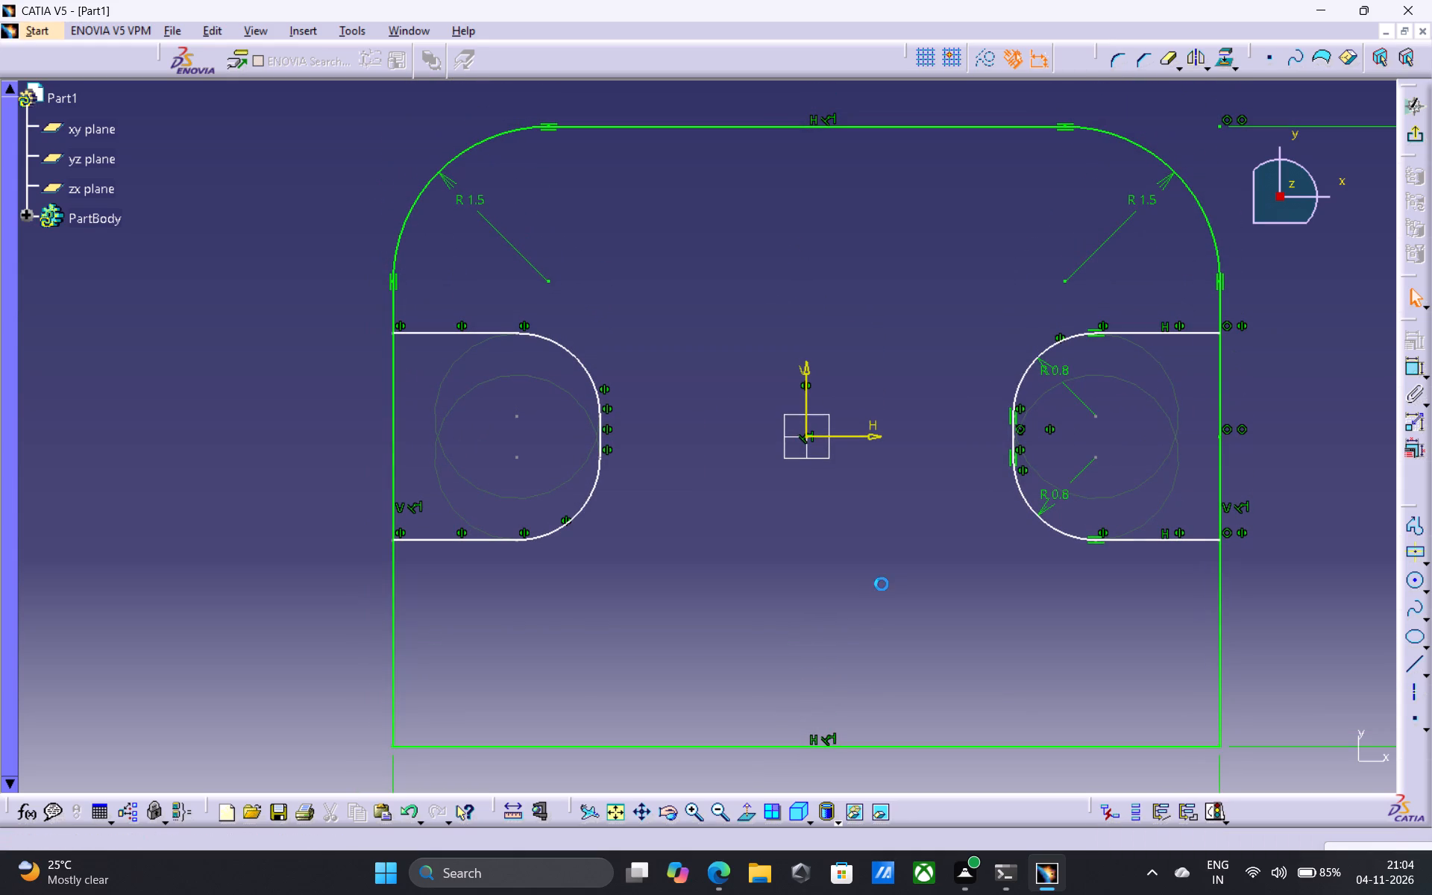
pyautogui.press('Escape')
pyautogui.press('Escape')
pyautogui.press('Escape')
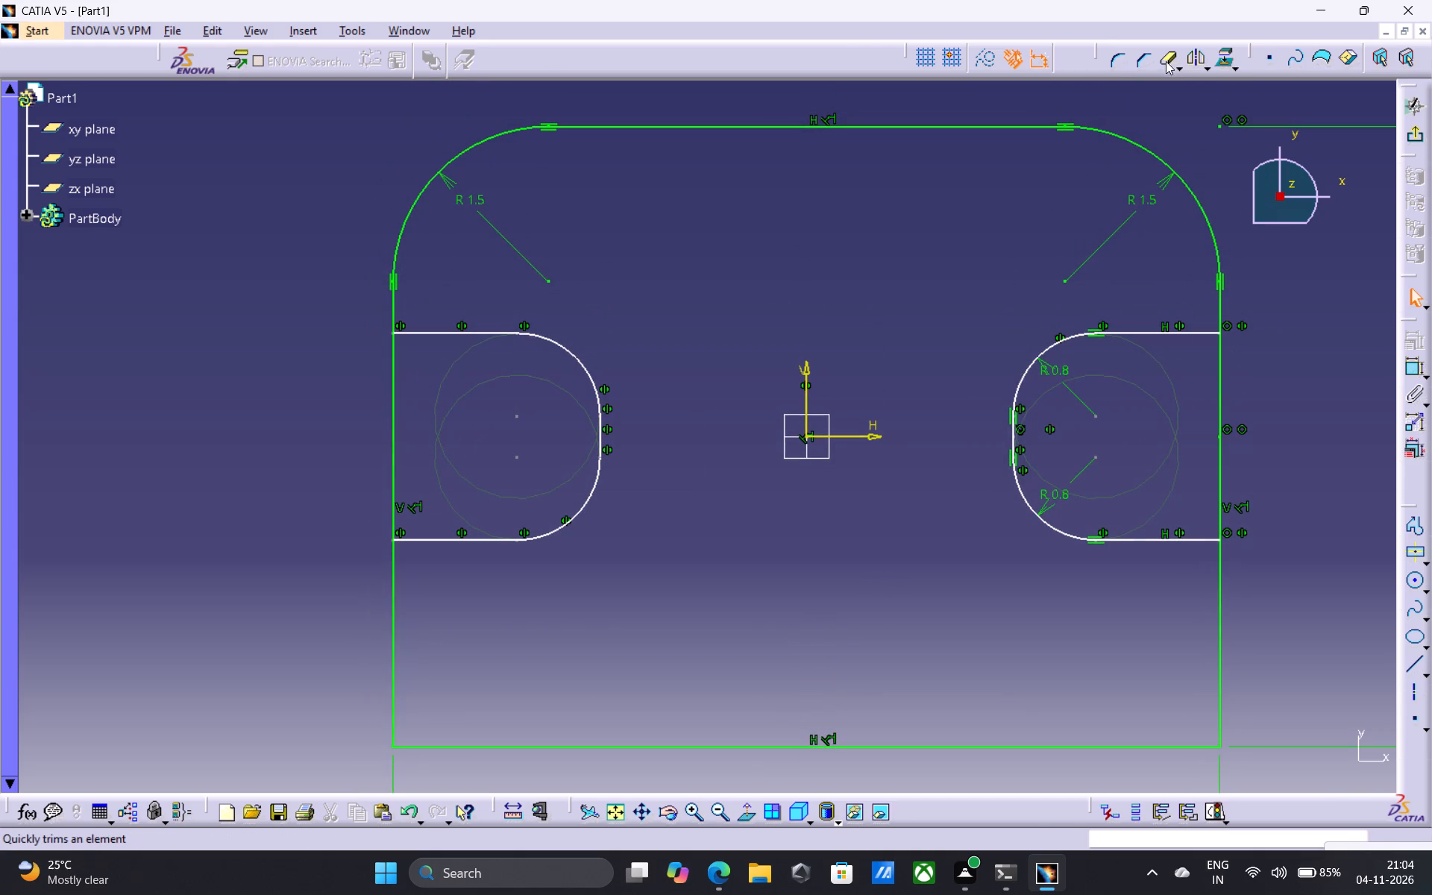
# Quick Trim the profile's right and left edges where they cross the openings of the two side cutouts.
pyautogui.doubleClick(1166, 60)
pyautogui.click(1221, 382)
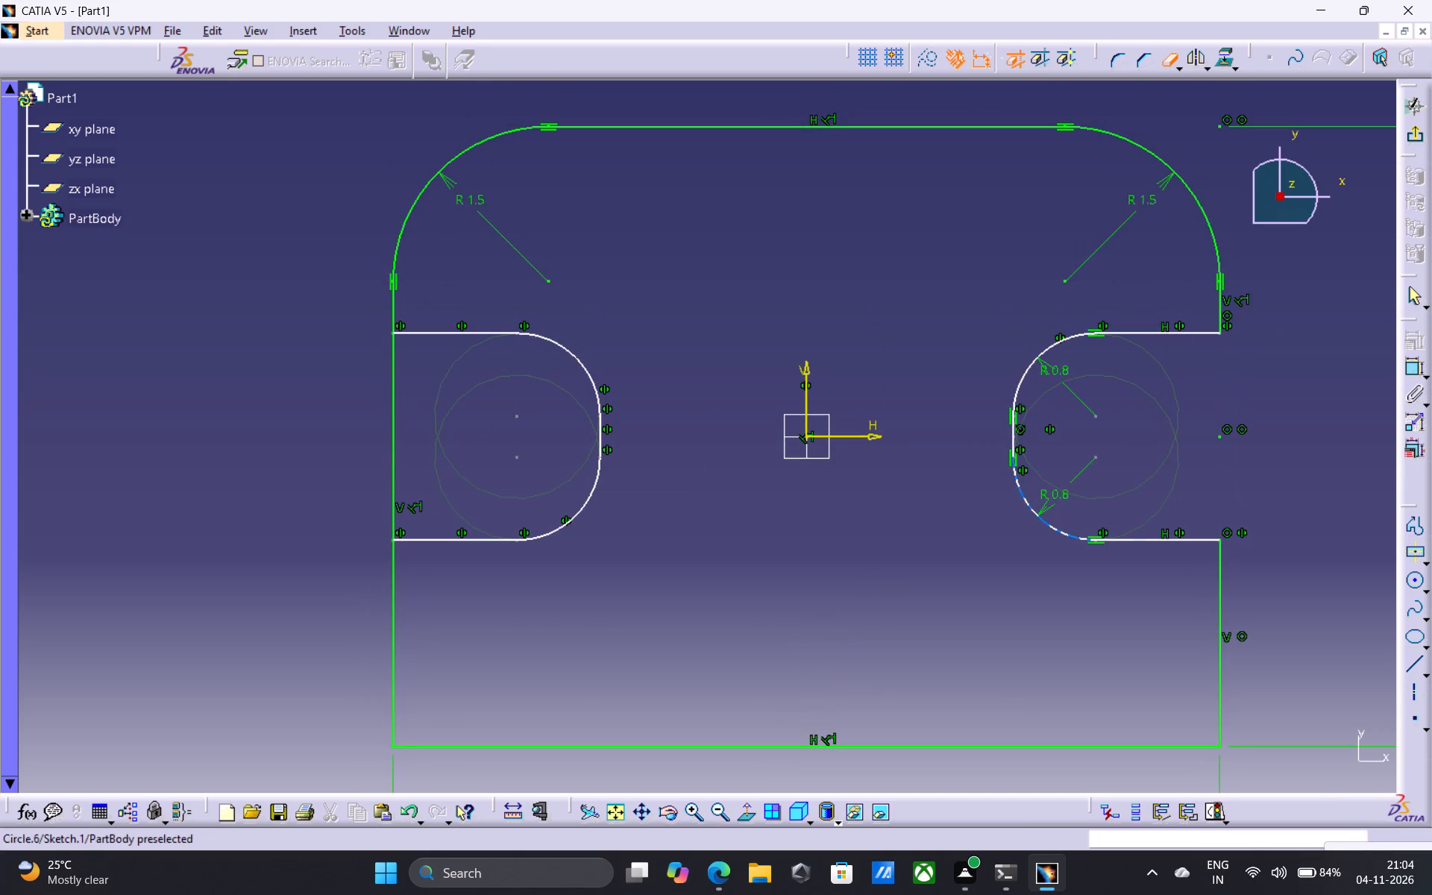
pyautogui.click(392, 444)
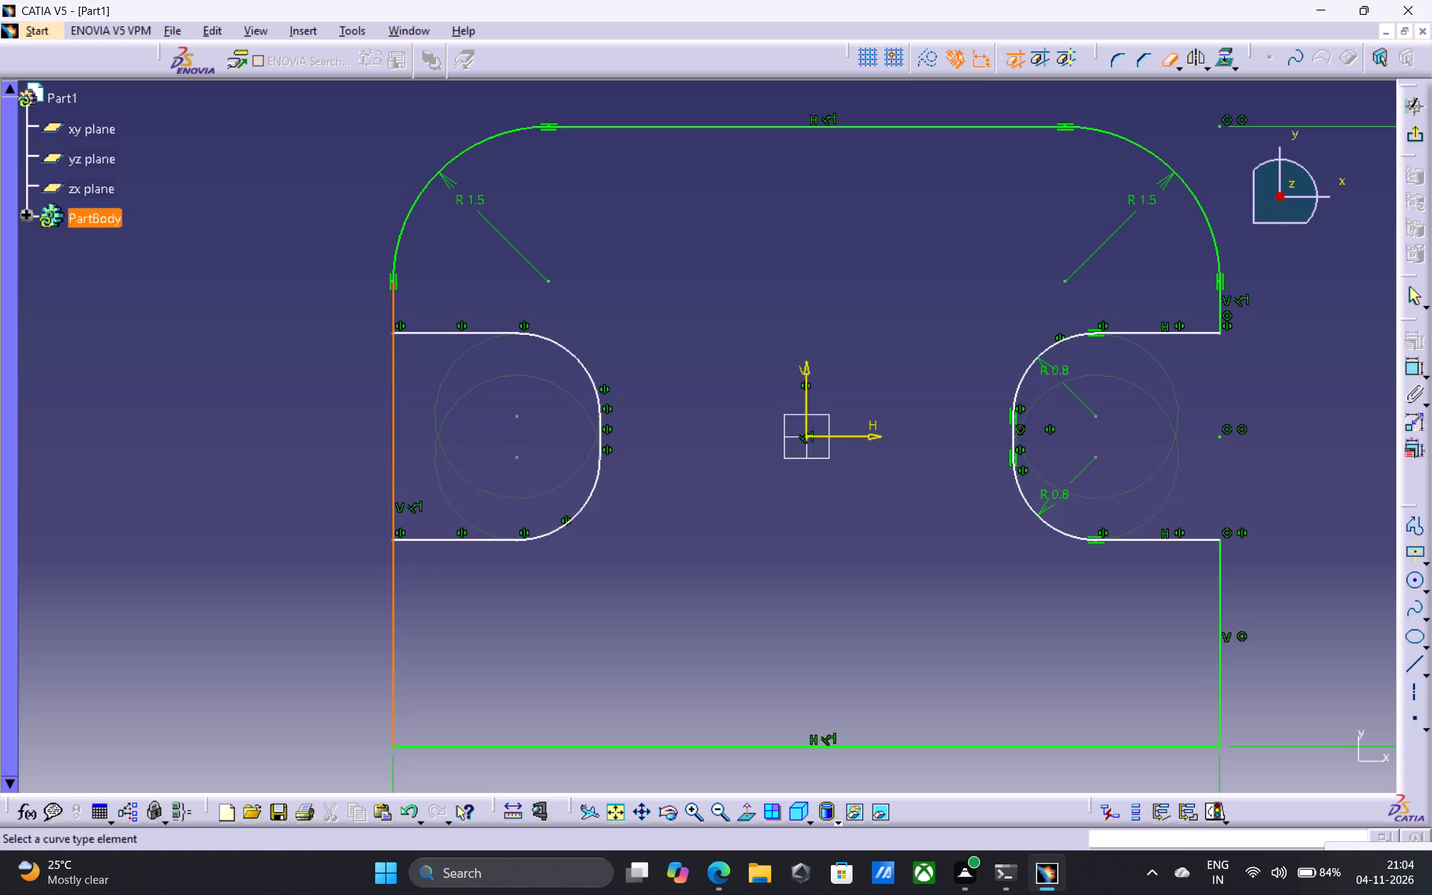
pyautogui.moveTo(522, 454); pyautogui.dragTo(471, 433, button='middle')
pyautogui.press('Escape')
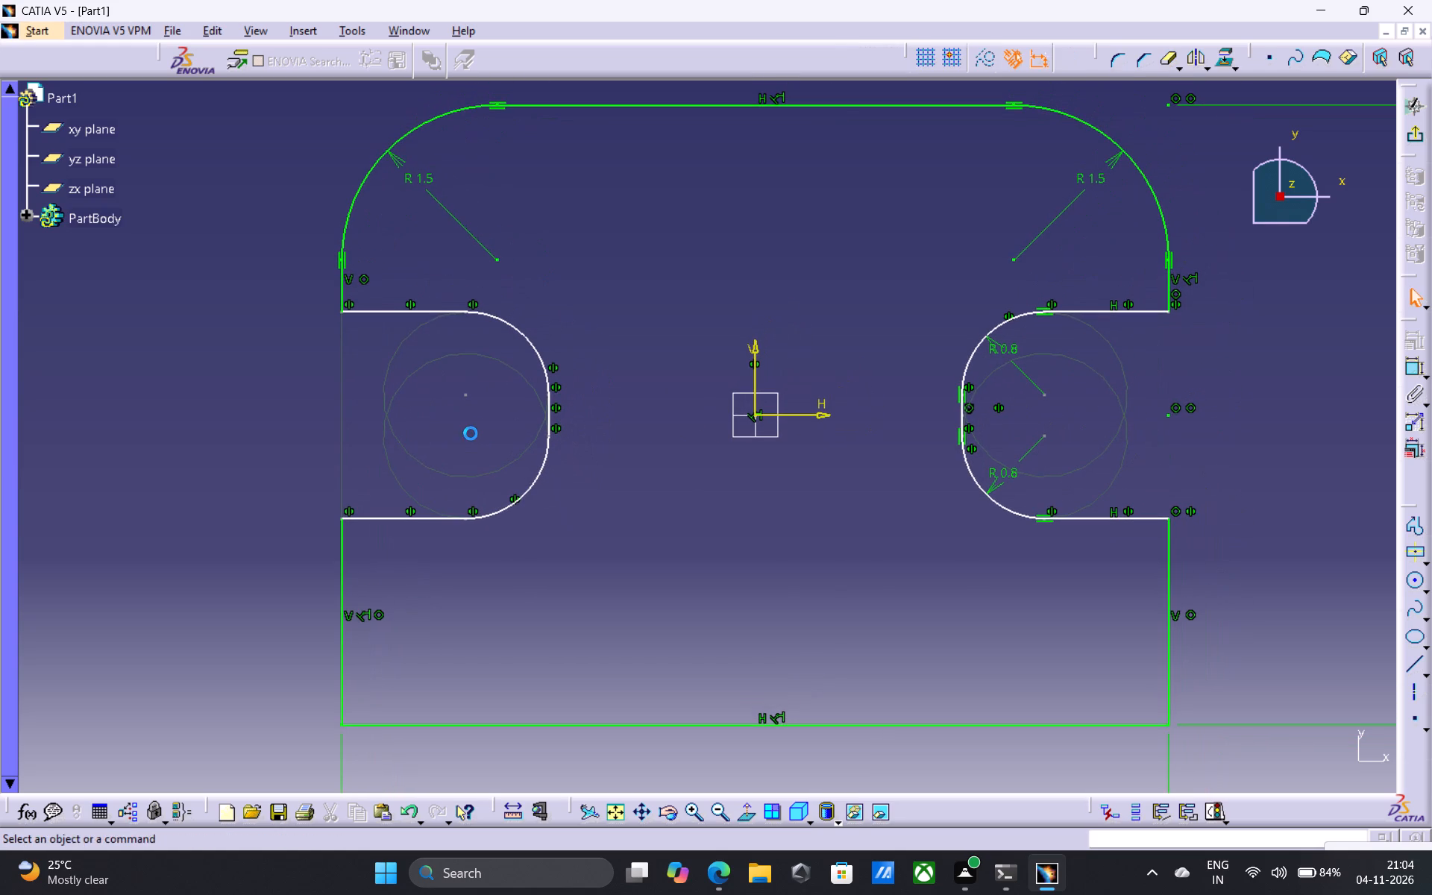
pyautogui.press('Escape')
pyautogui.press('Escape')
pyautogui.press('Escape')
pyautogui.press('Escape')
pyautogui.press('Escape')
pyautogui.press('Escape')
pyautogui.press('Escape')
pyautogui.press('Escape')
# Exit the sketch and pad the profile with a length of 1 mm.
pyautogui.click(1410, 136)
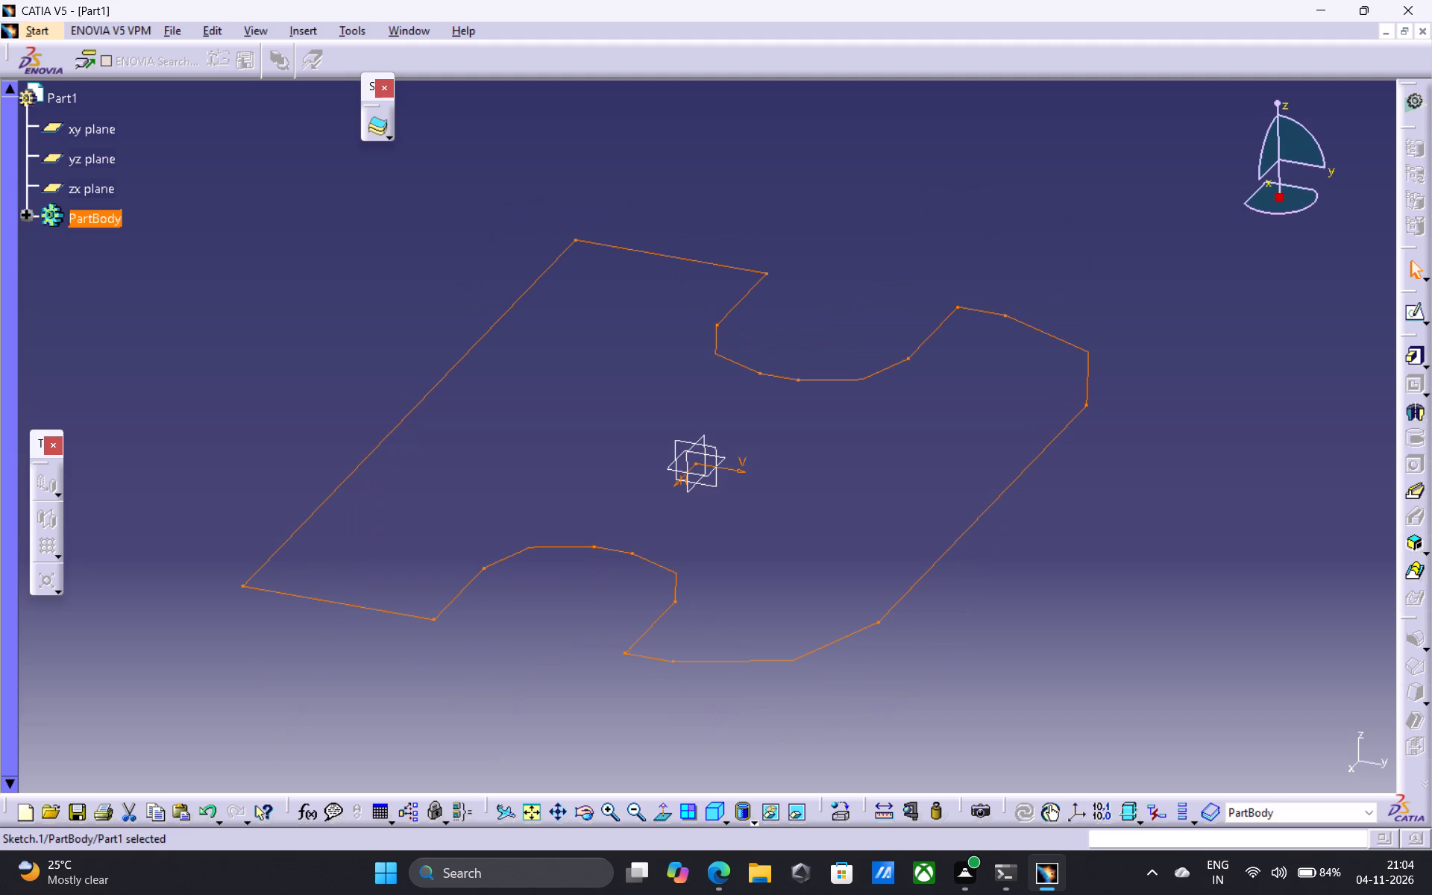
pyautogui.click(1411, 349)
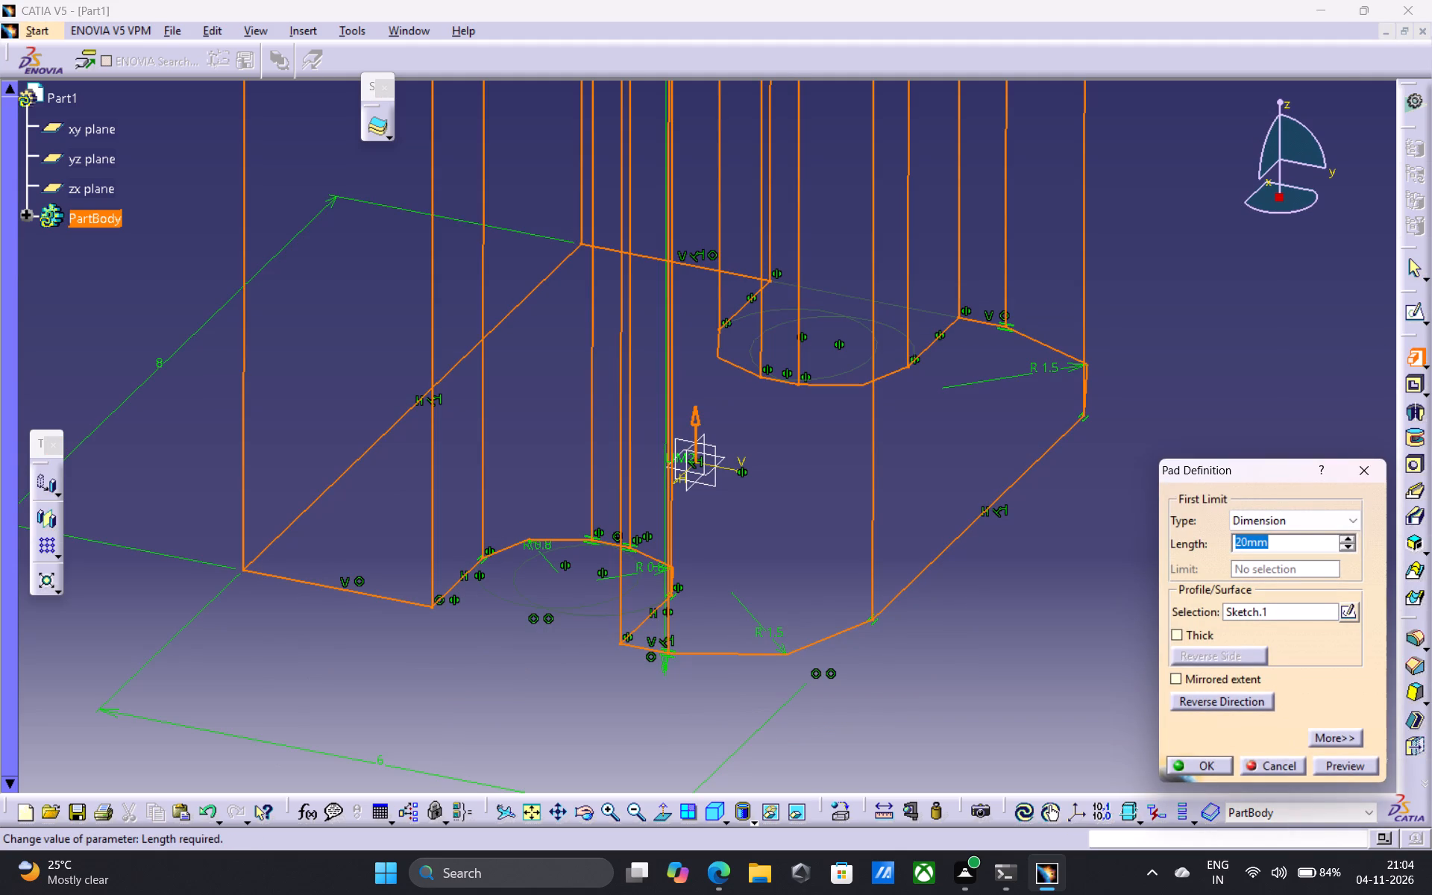
pyautogui.click(1241, 539)
pyautogui.press('Right')
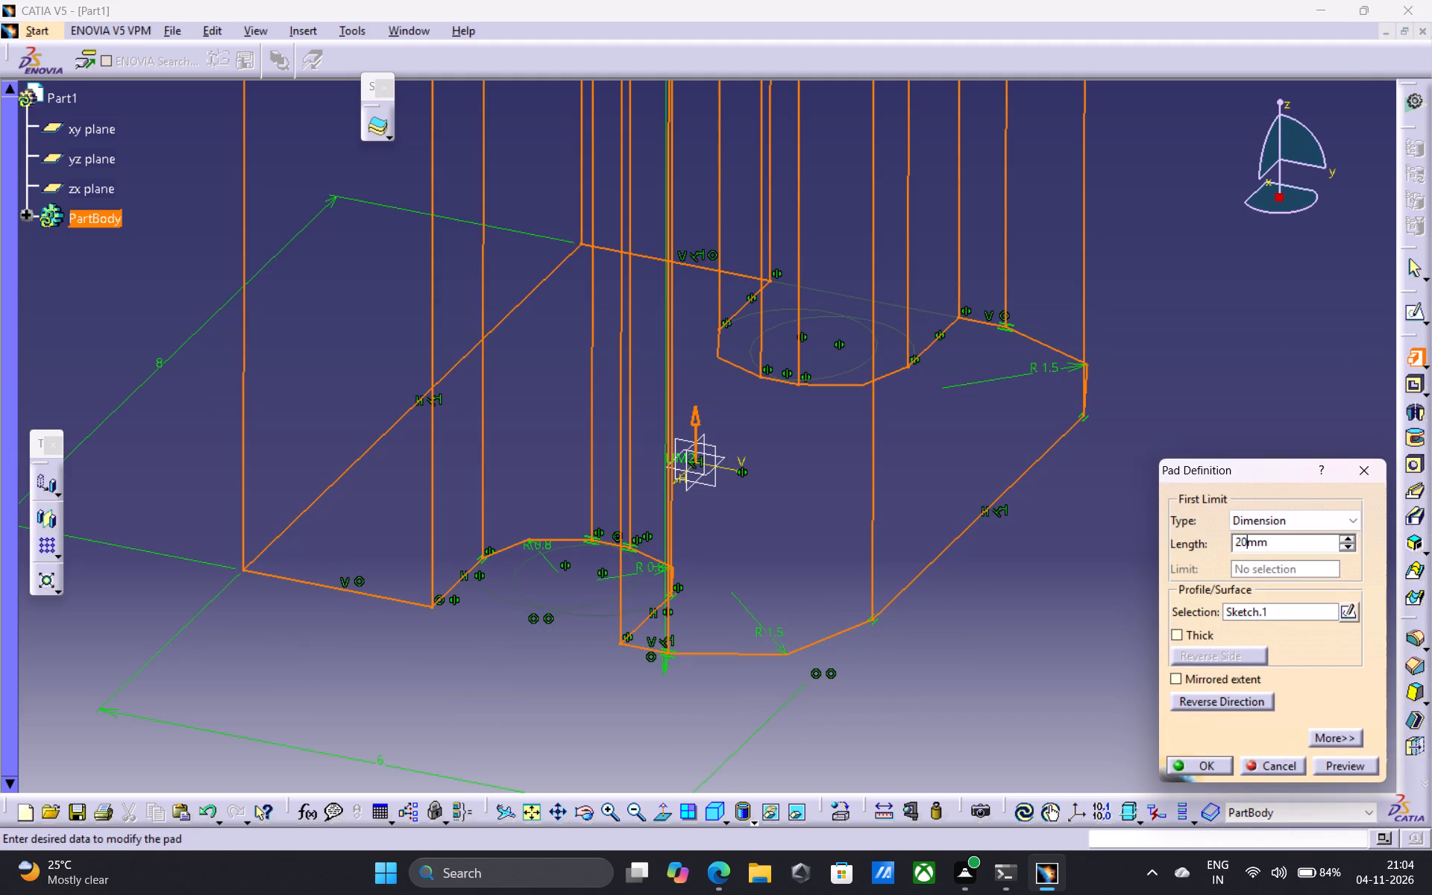
pyautogui.press('BackSpace')
pyautogui.press('BackSpace')
pyautogui.press('1')
pyautogui.click(1334, 770)
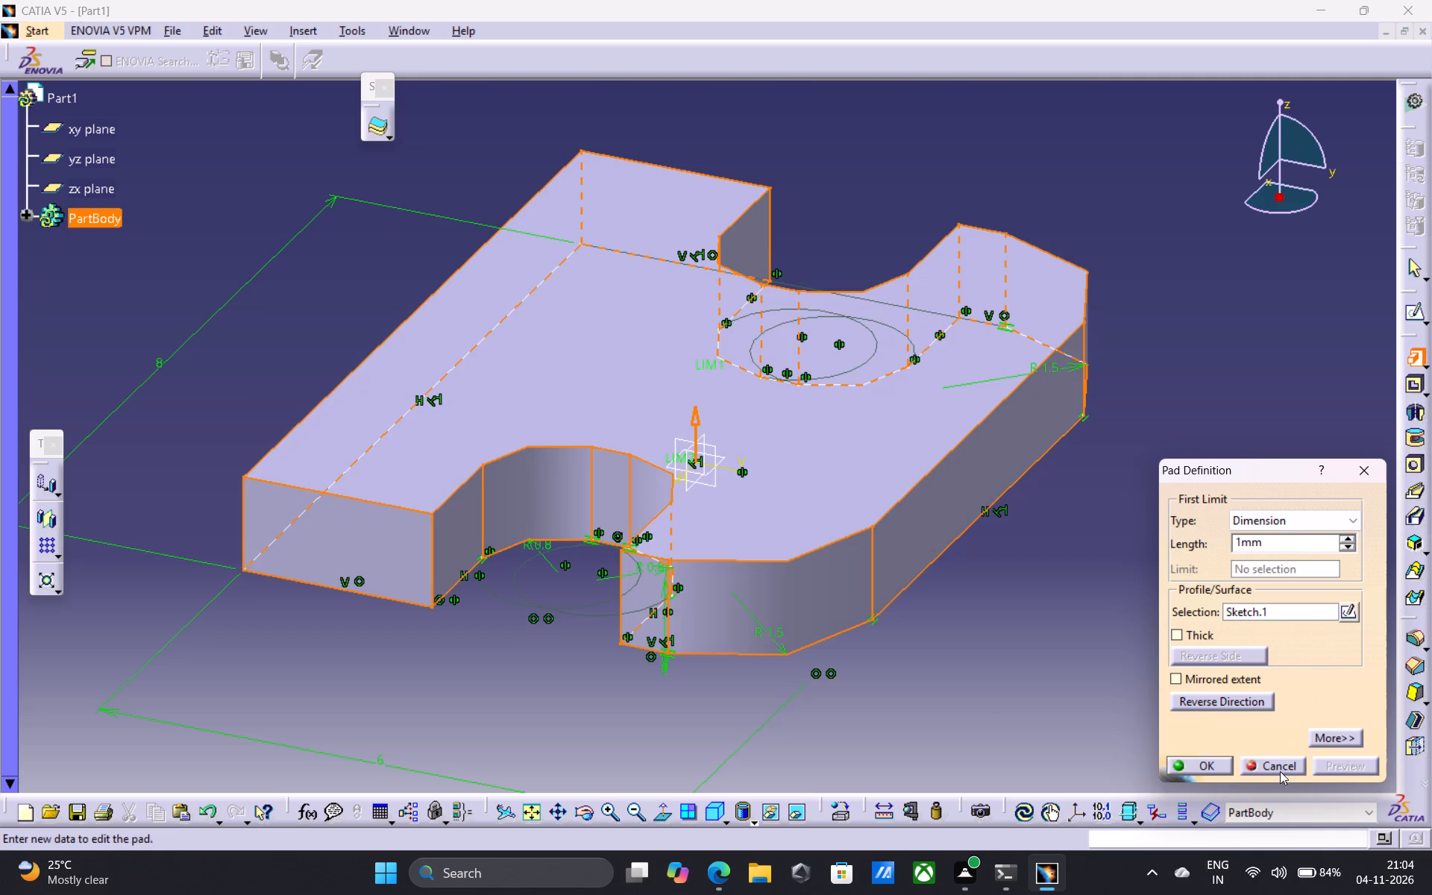
pyautogui.click(1216, 770)
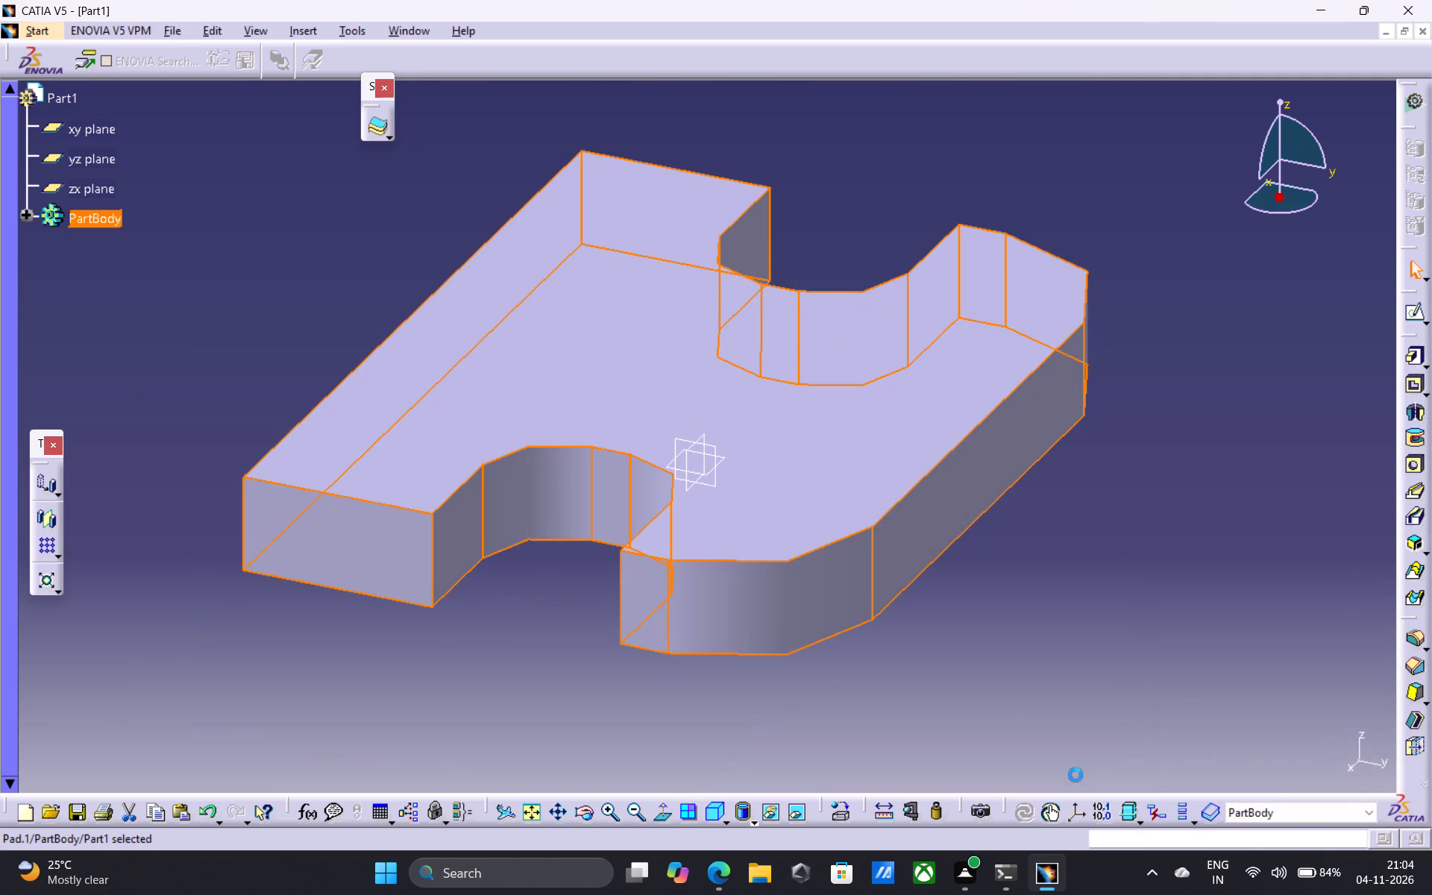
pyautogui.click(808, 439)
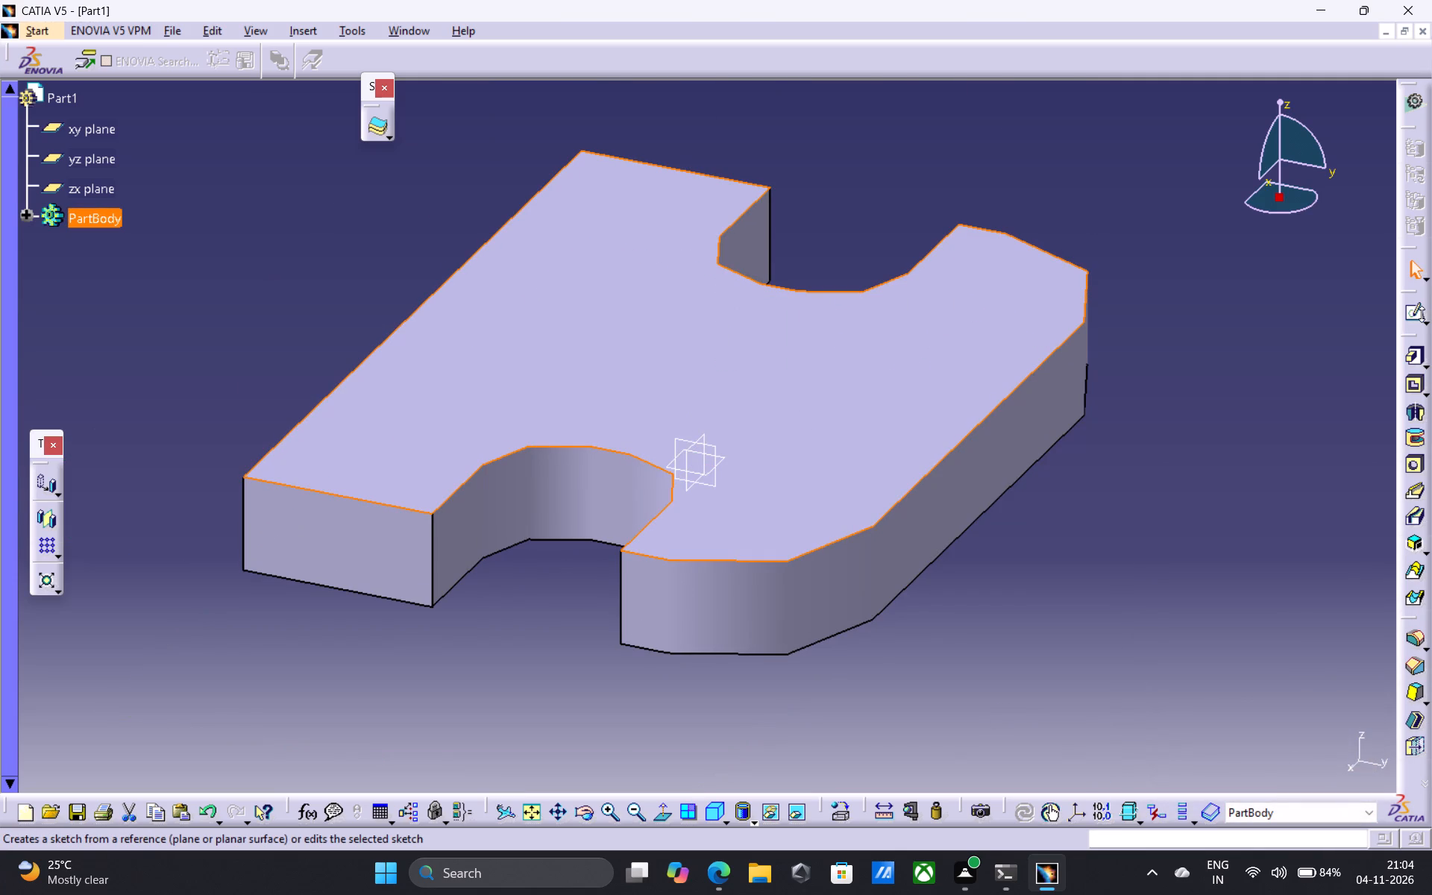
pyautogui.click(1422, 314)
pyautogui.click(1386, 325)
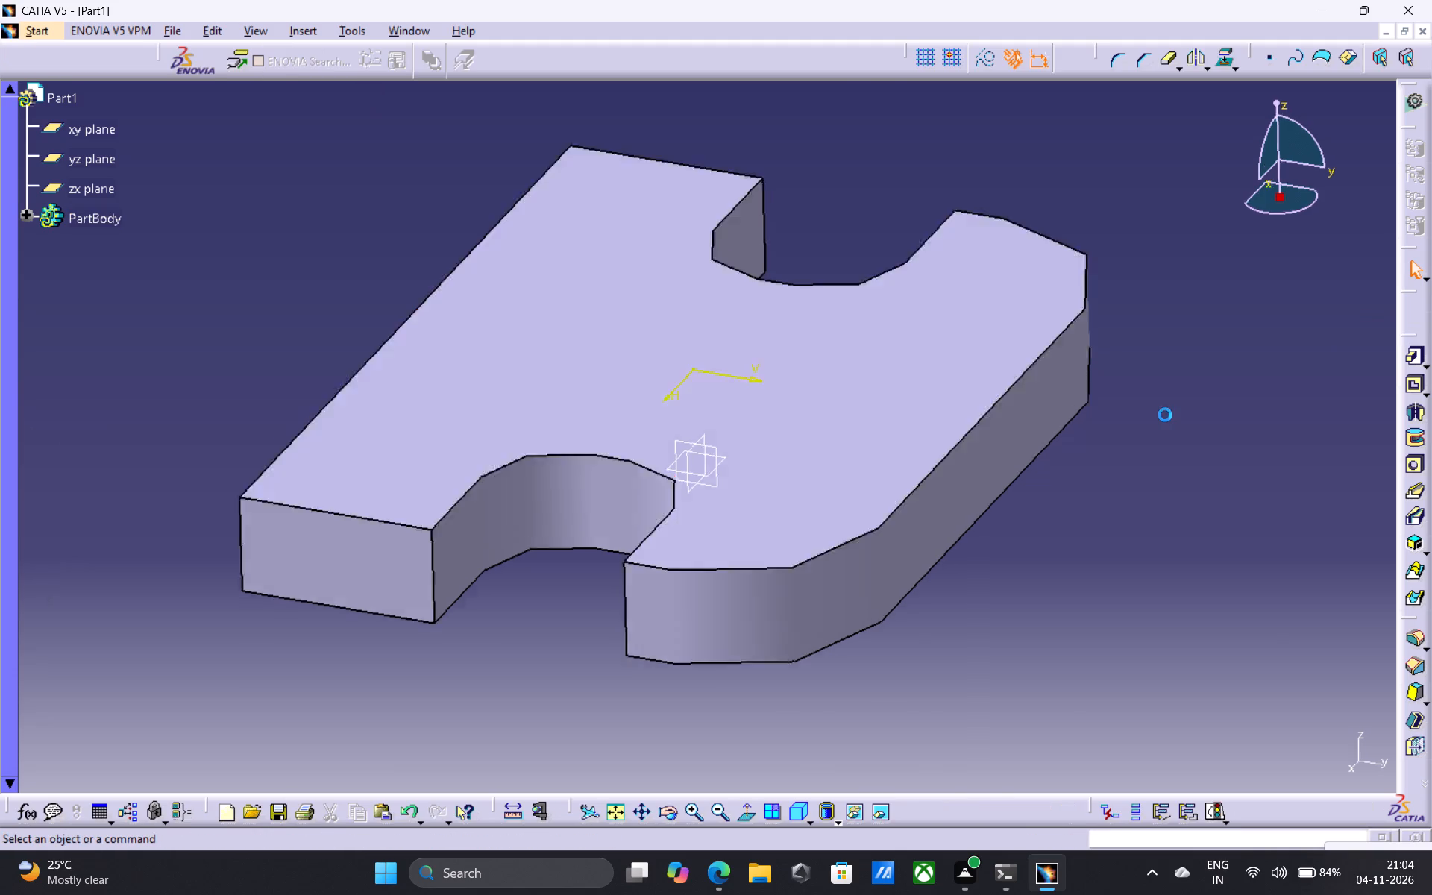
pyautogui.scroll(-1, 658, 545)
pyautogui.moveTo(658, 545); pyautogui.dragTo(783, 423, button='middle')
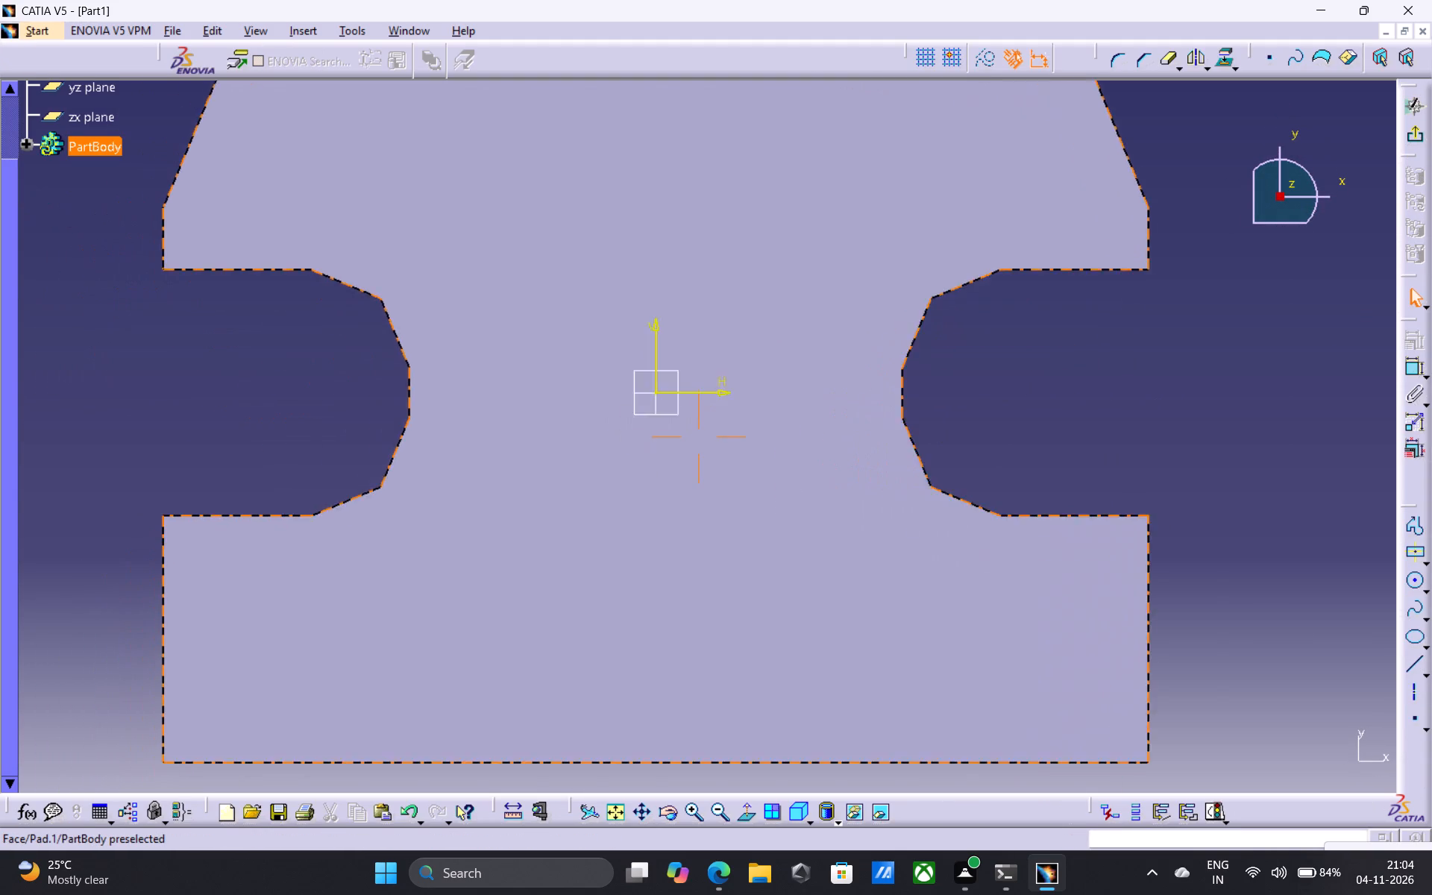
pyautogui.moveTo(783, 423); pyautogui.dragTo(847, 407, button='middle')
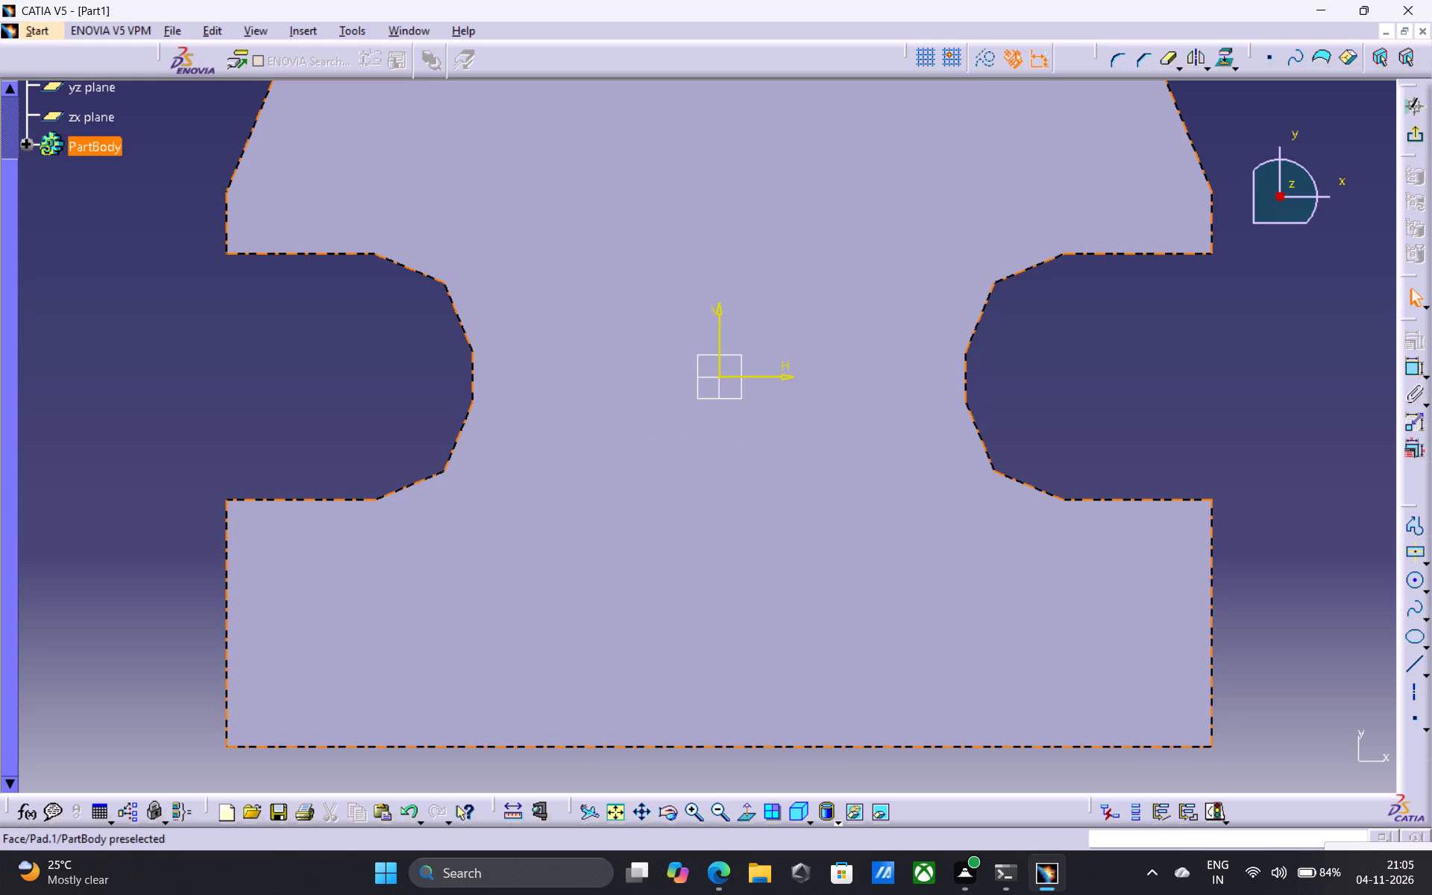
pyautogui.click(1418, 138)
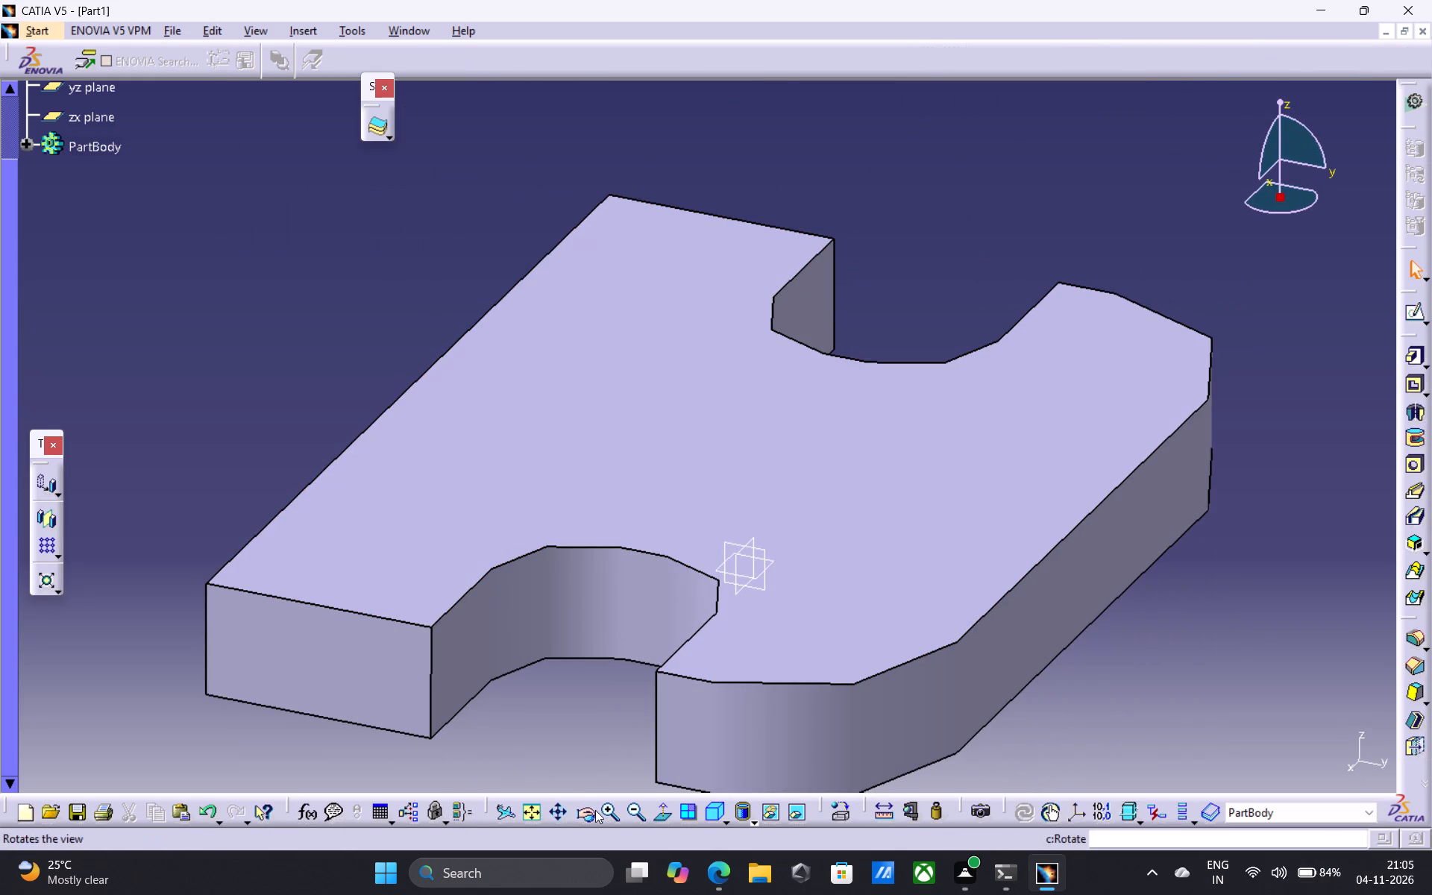
# Open a new sketch on the plate's long straight side face, opposite the edge with the rounded corners.
pyautogui.click(590, 812)
pyautogui.moveTo(774, 684); pyautogui.dragTo(1192, 434)
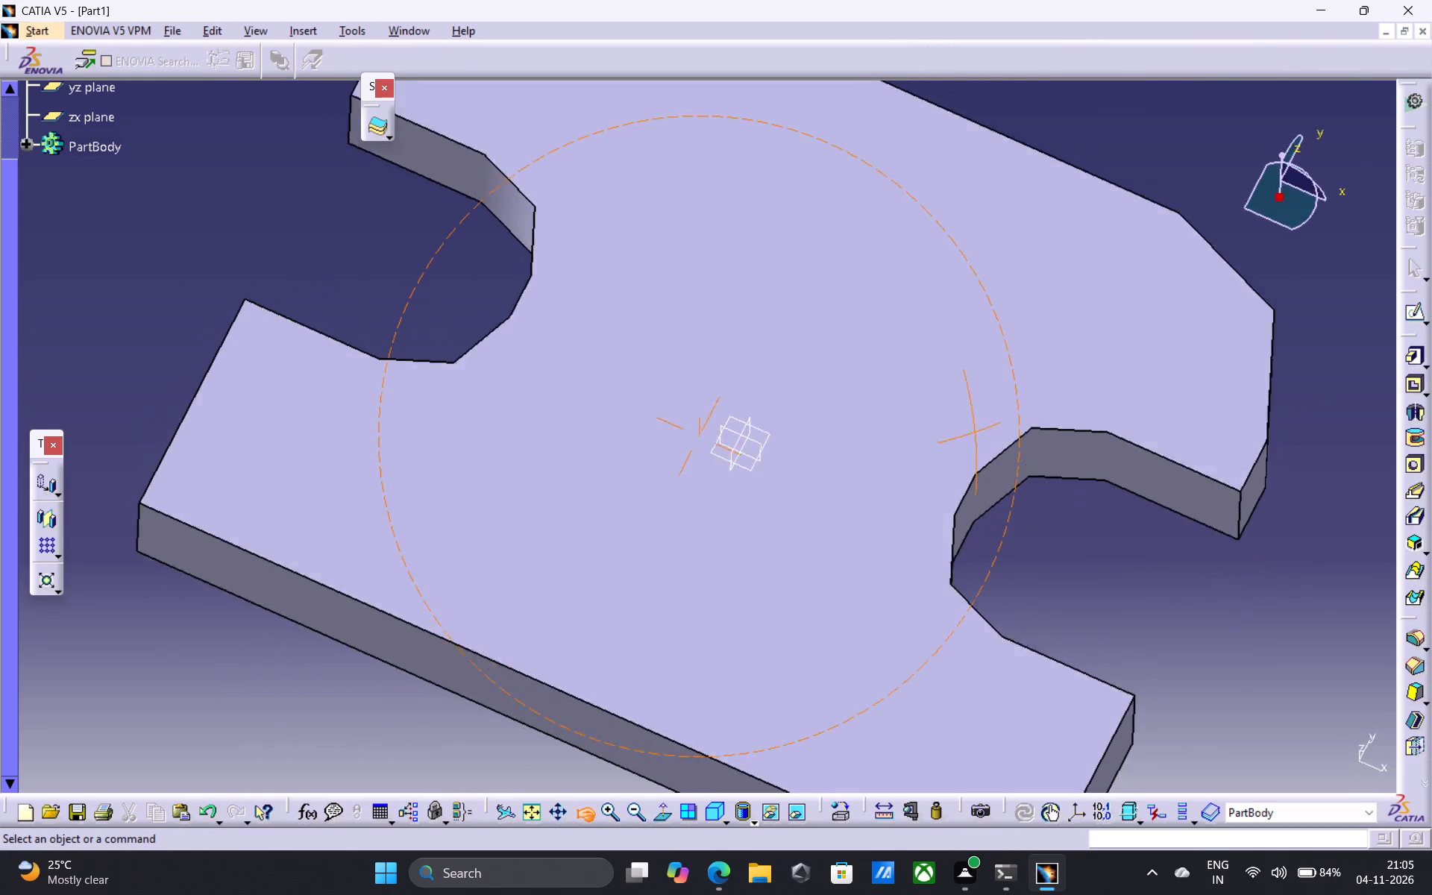
pyautogui.moveTo(1192, 434); pyautogui.dragTo(1131, 652)
pyautogui.moveTo(753, 663); pyautogui.dragTo(841, 510, button='middle')
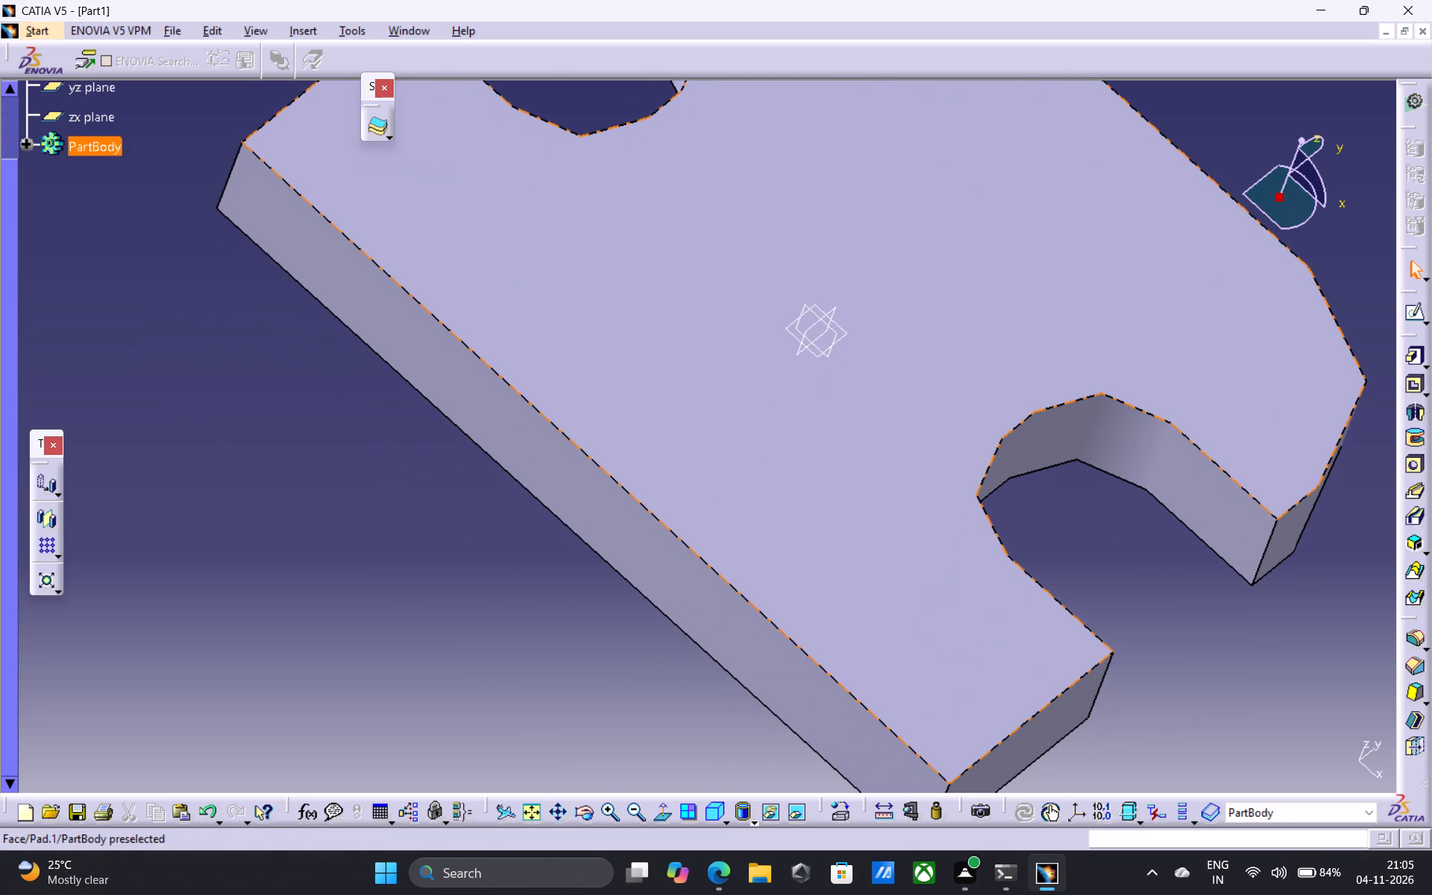
pyautogui.click(651, 581)
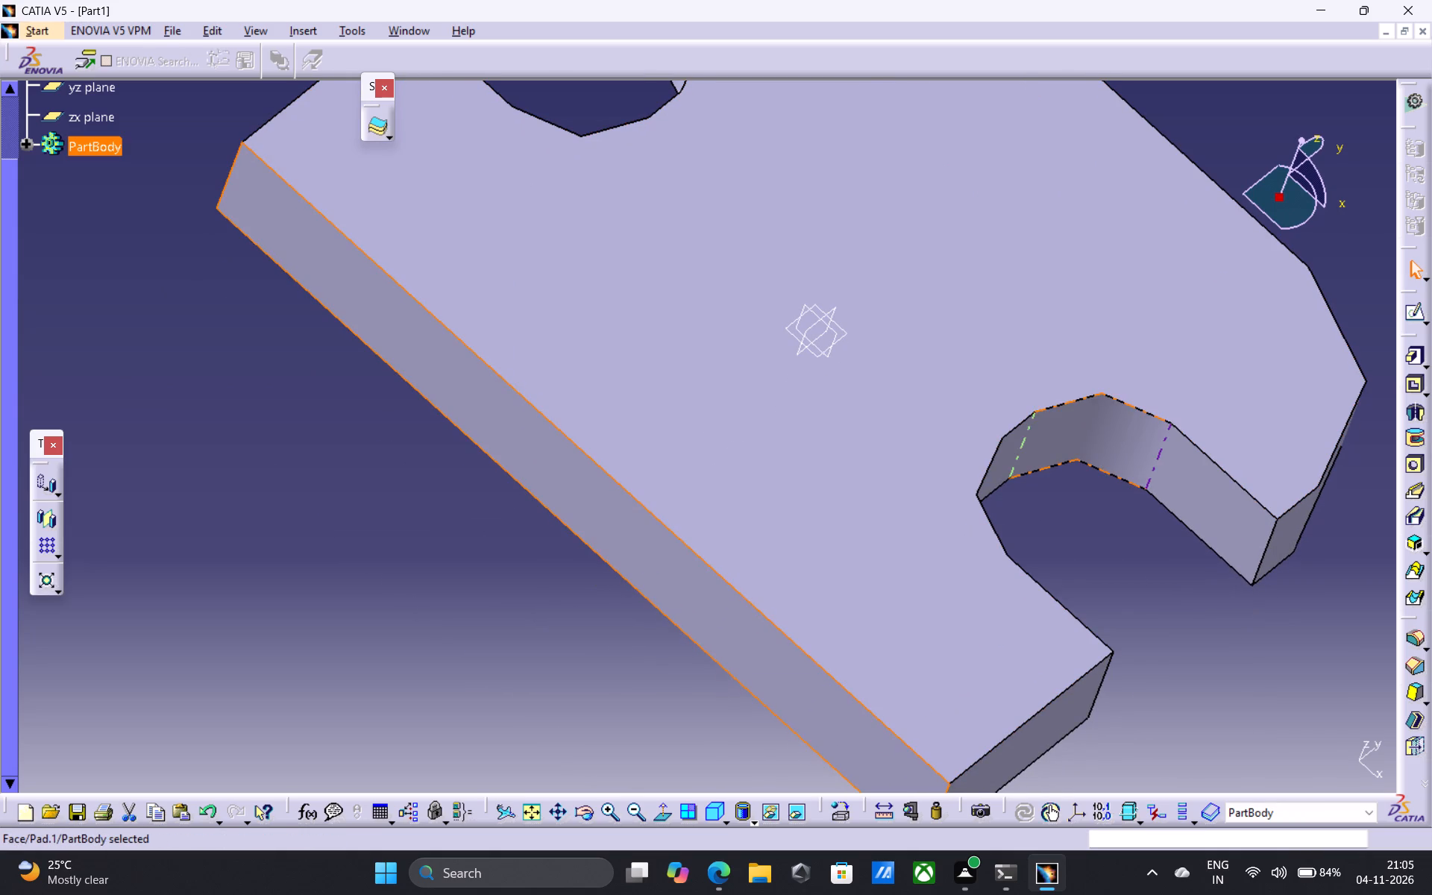
pyautogui.click(1415, 312)
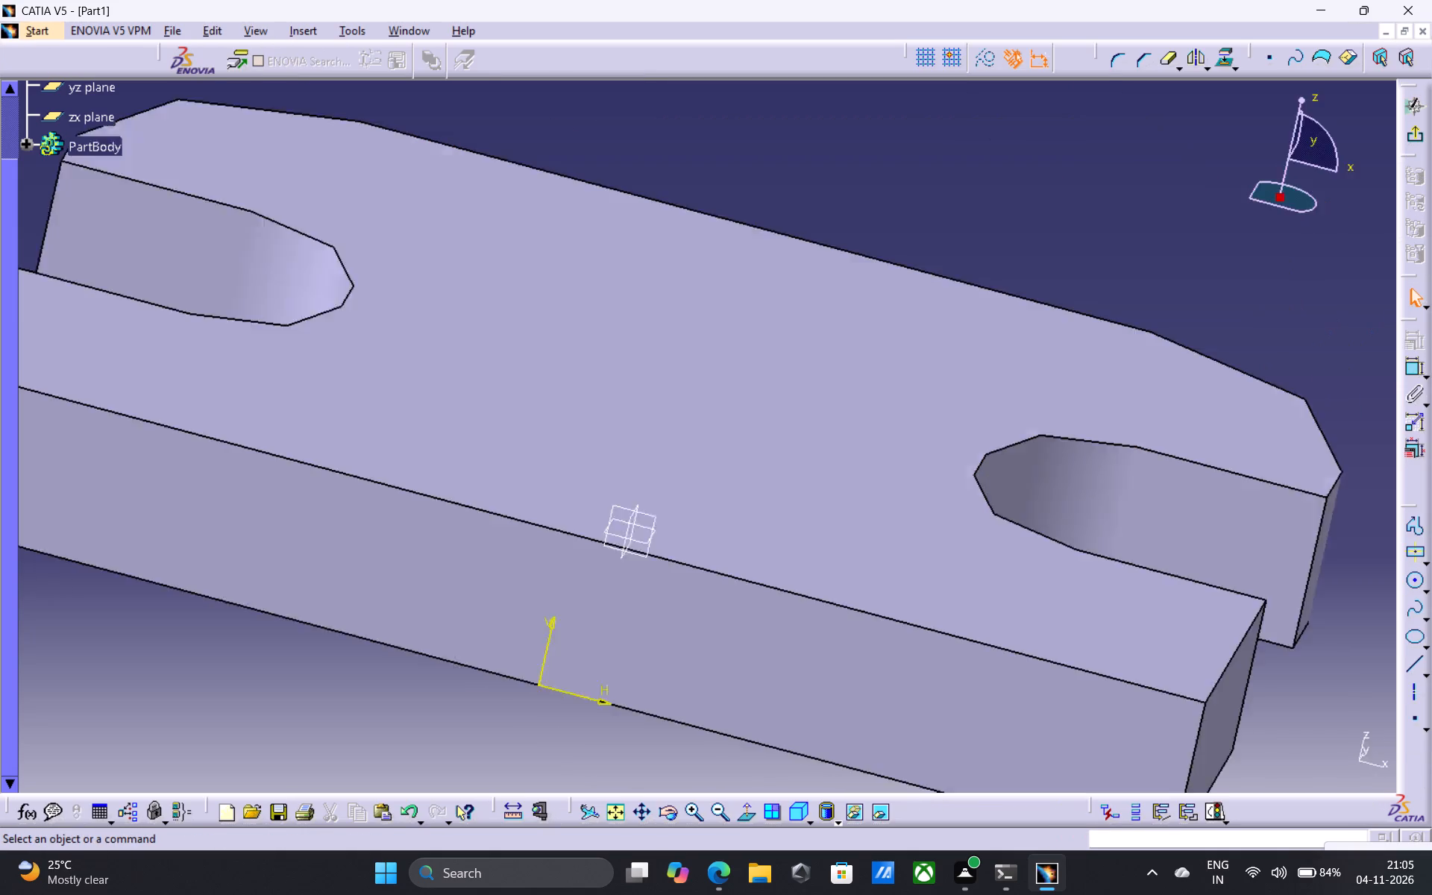
pyautogui.moveTo(887, 580); pyautogui.dragTo(923, 544, button='middle')
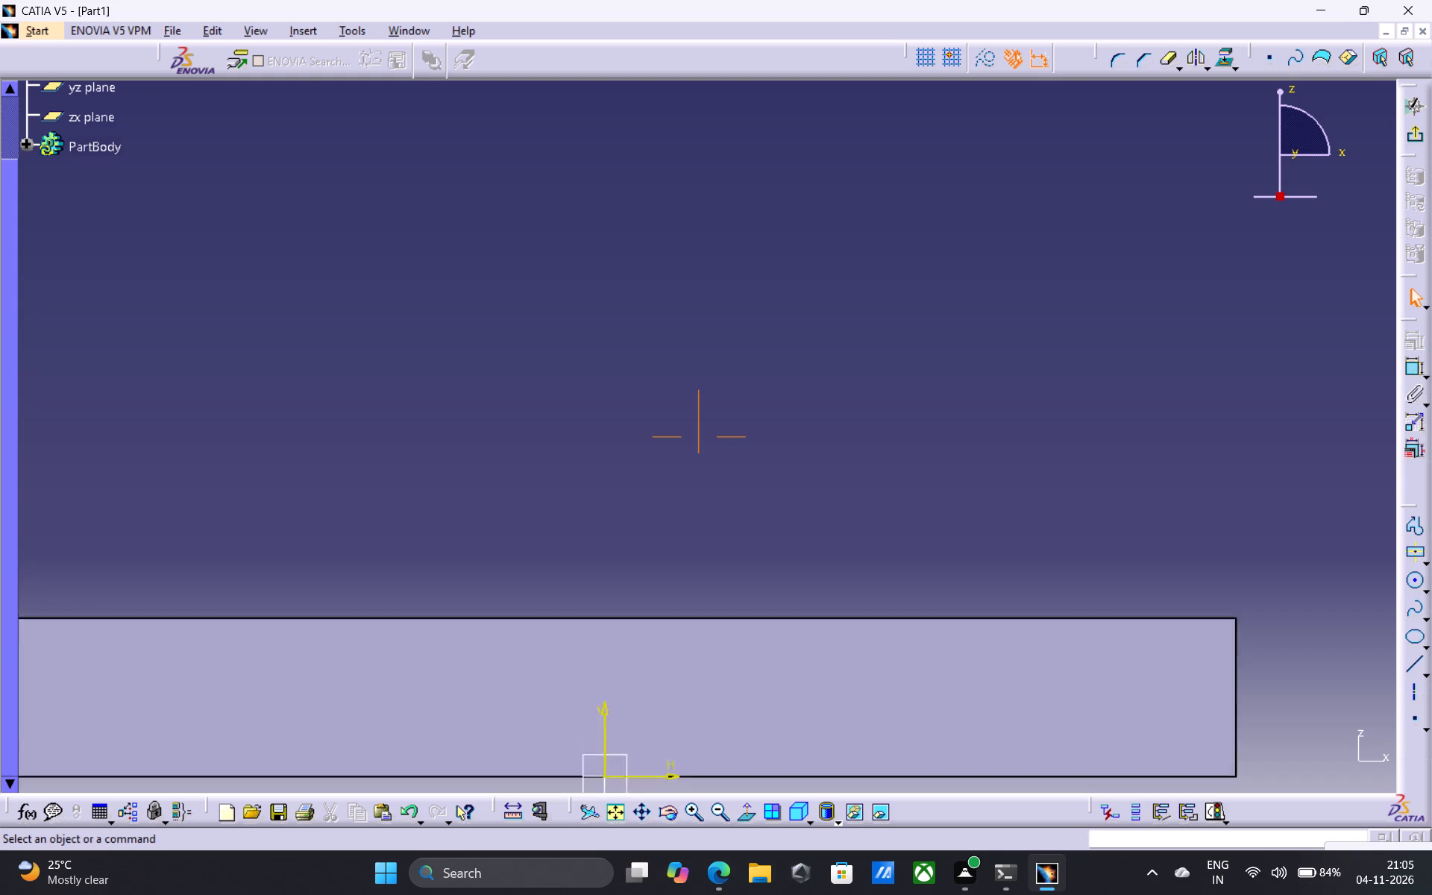
# Draw a centered rectangle about 7.6 mm wide in the empty area below the plate's side face.
pyautogui.moveTo(923, 544); pyautogui.dragTo(1040, 445, button='middle')
pyautogui.click(621, 811)
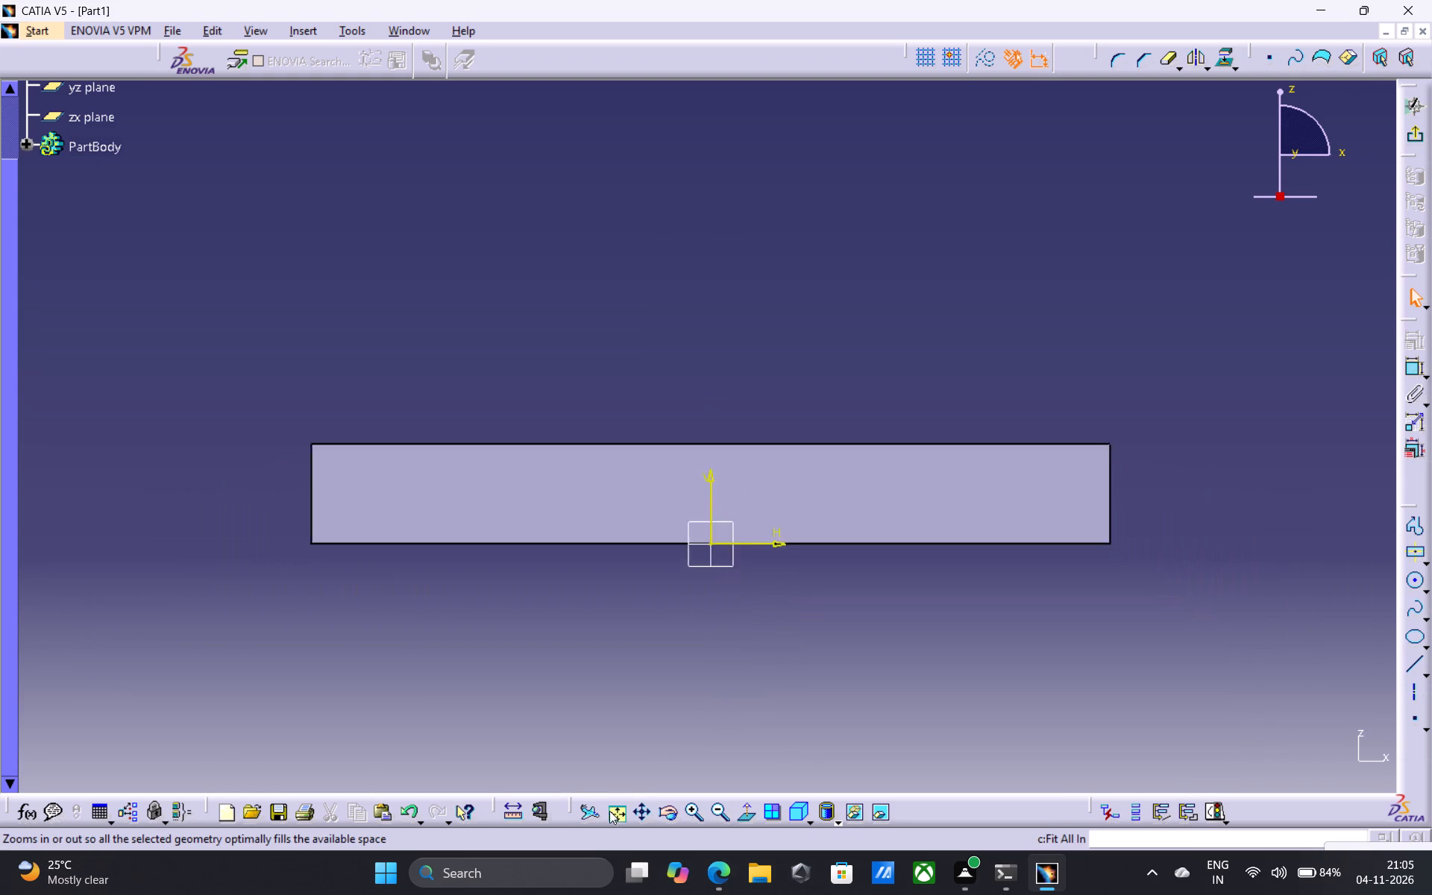
pyautogui.scroll(-1, 682, 655)
pyautogui.moveTo(805, 415); pyautogui.dragTo(847, 475, button='middle')
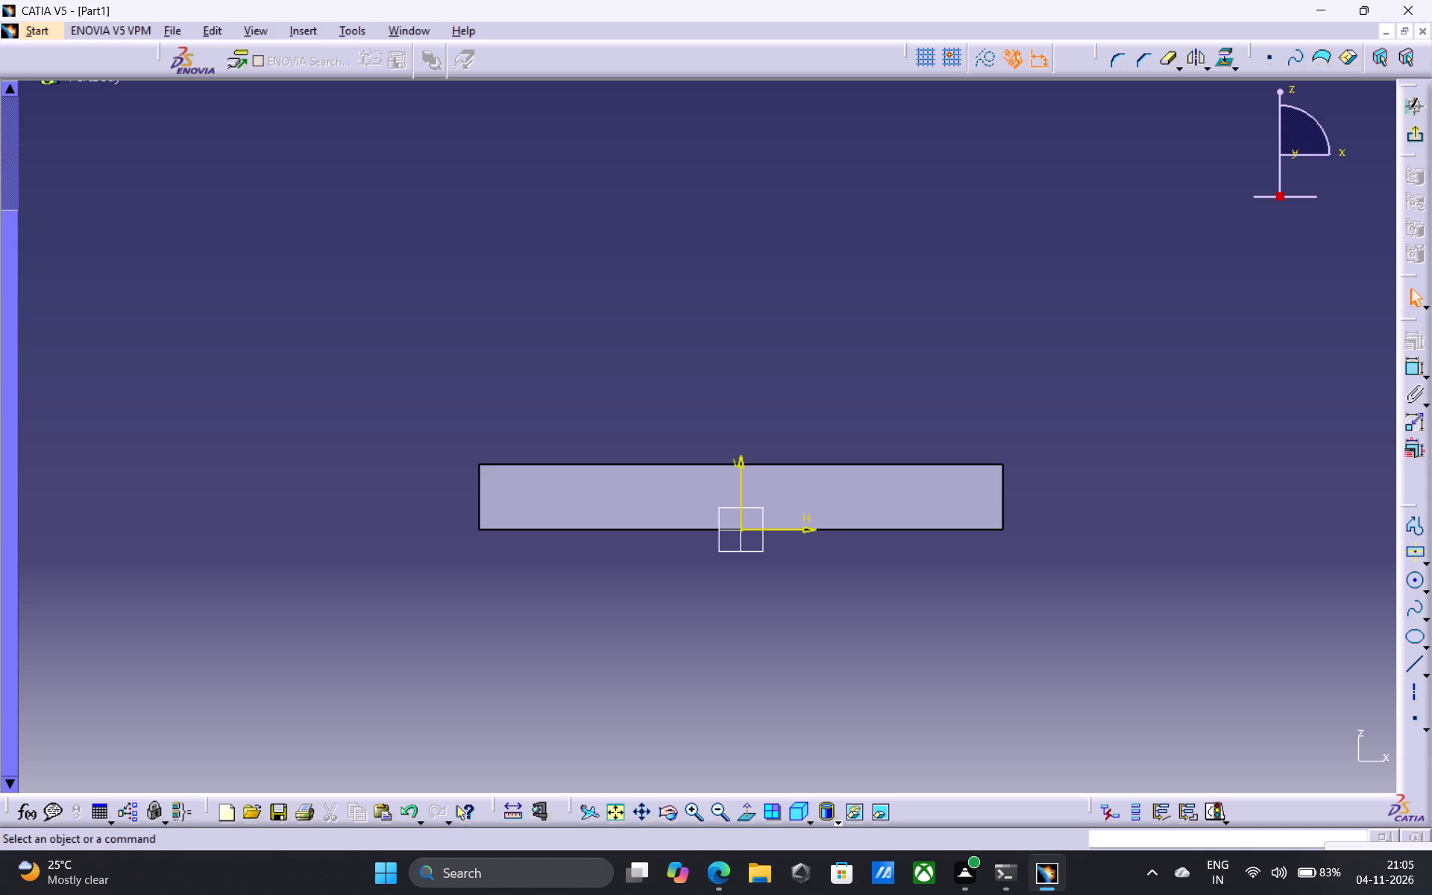
pyautogui.moveTo(875, 515); pyautogui.dragTo(856, 400, button='middle')
pyautogui.click(1412, 666)
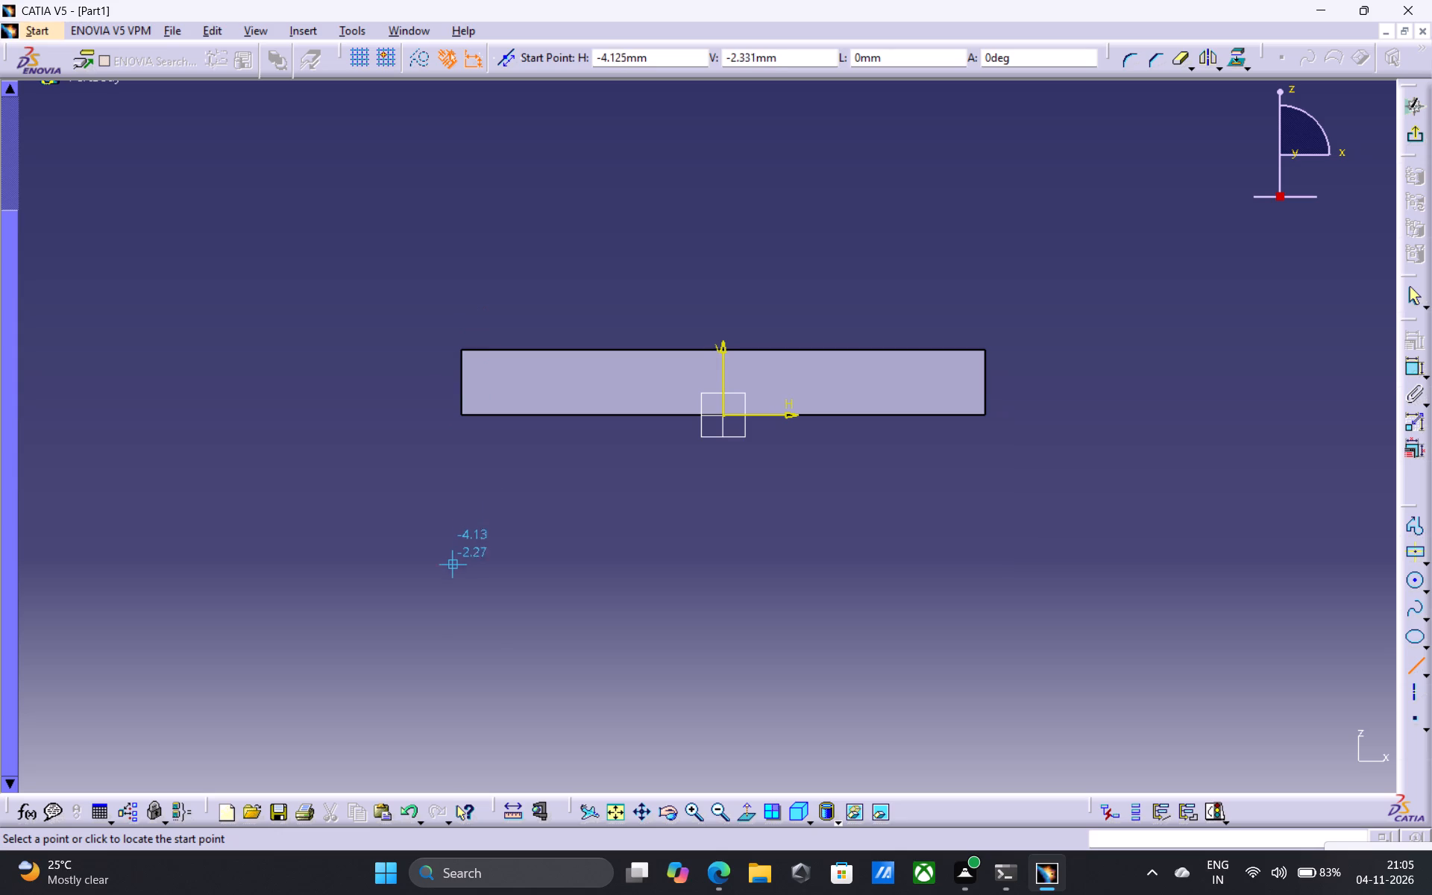
pyautogui.click(1414, 552)
pyautogui.click(750, 656)
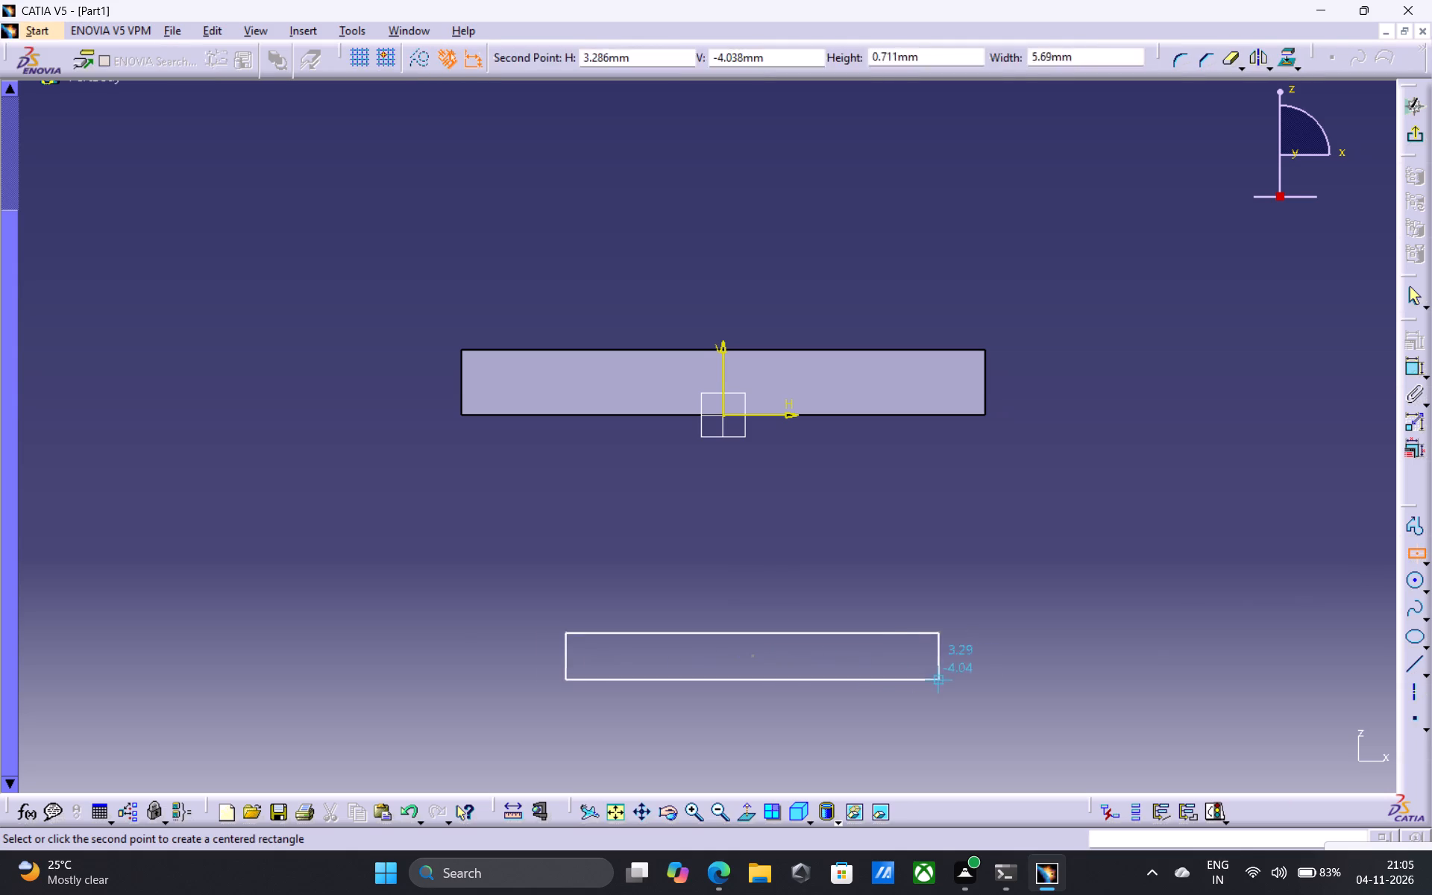
pyautogui.click(1003, 684)
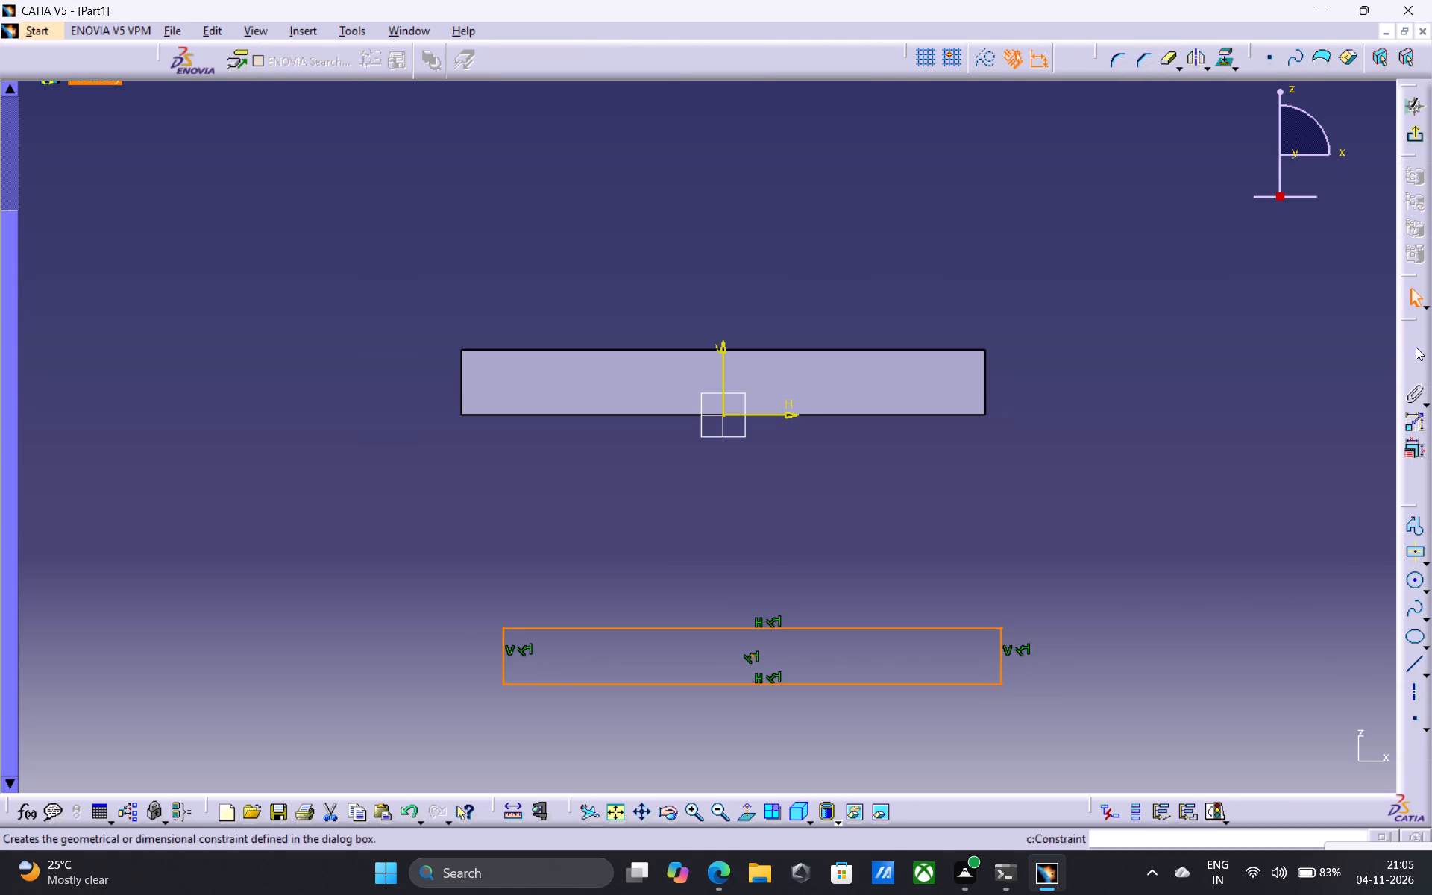
# Add dimensional constraints for the rectangle's width and height.
pyautogui.doubleClick(1416, 345)
pyautogui.click(1372, 524)
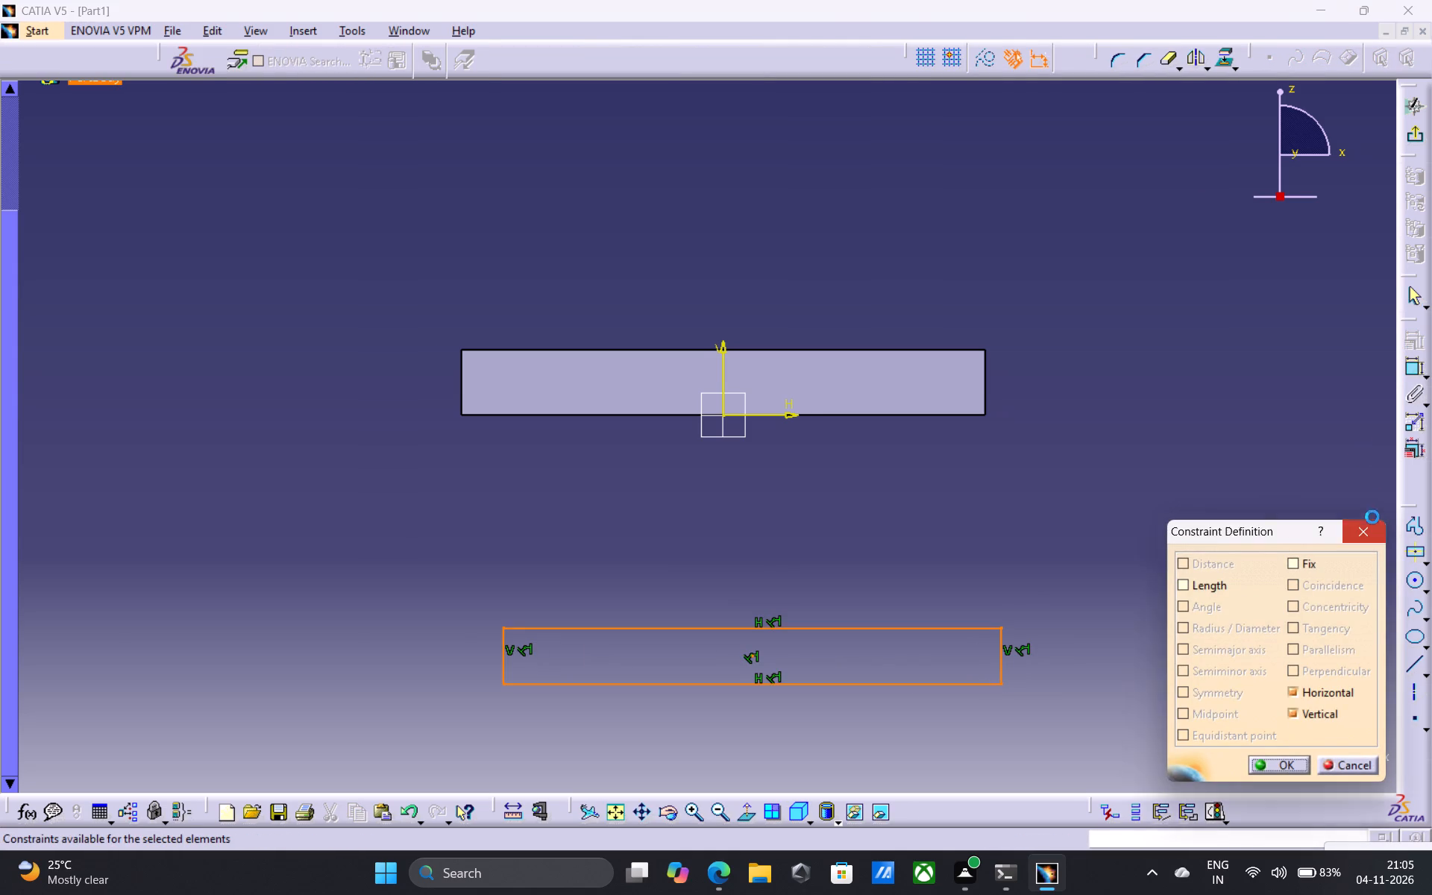
pyautogui.doubleClick(1408, 376)
pyautogui.click(756, 682)
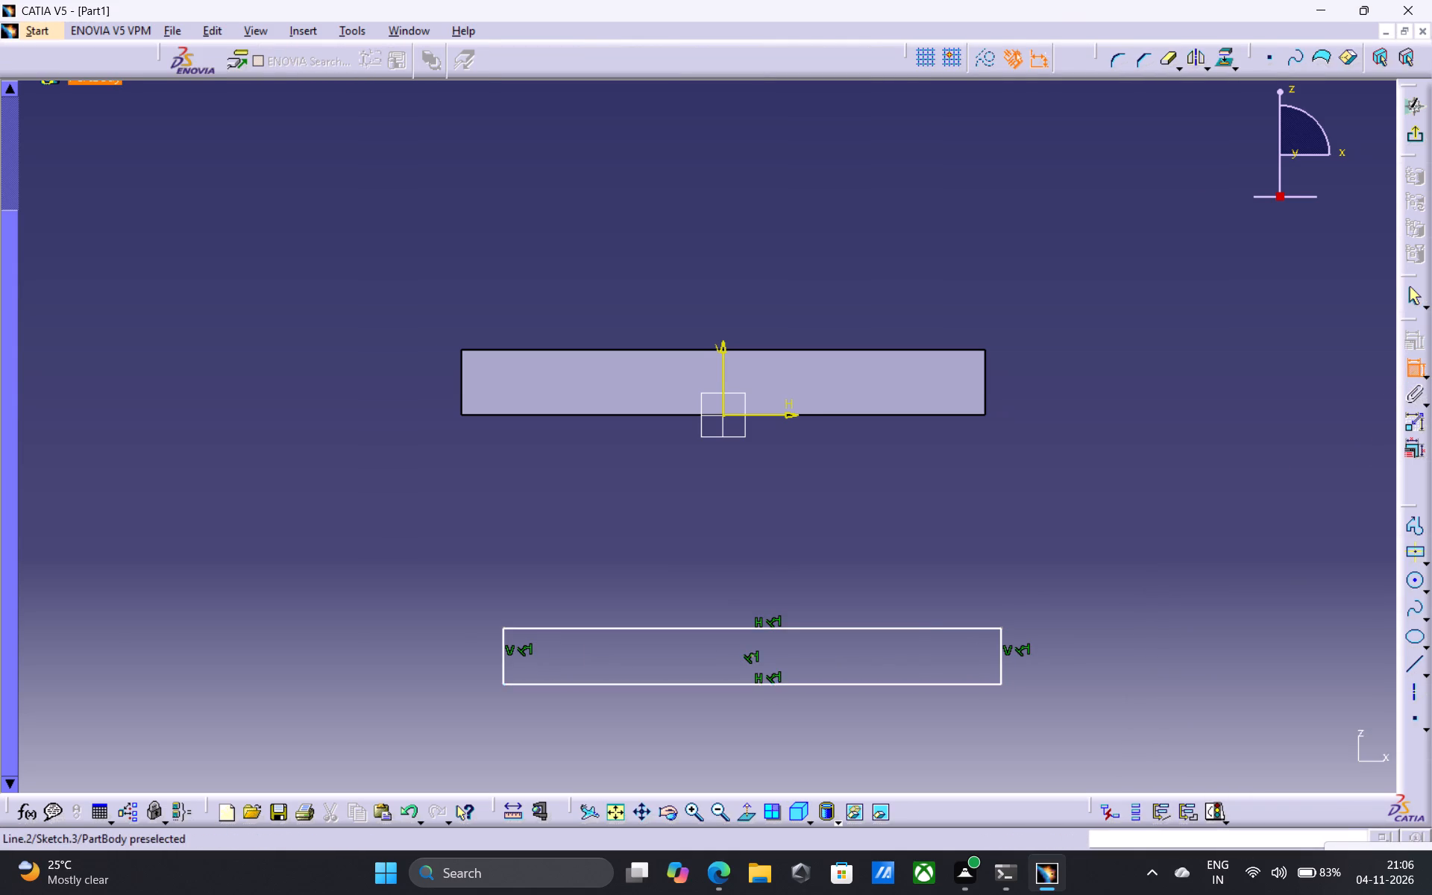
pyautogui.click(749, 720)
pyautogui.moveTo(1001, 655); pyautogui.dragTo(1020, 656)
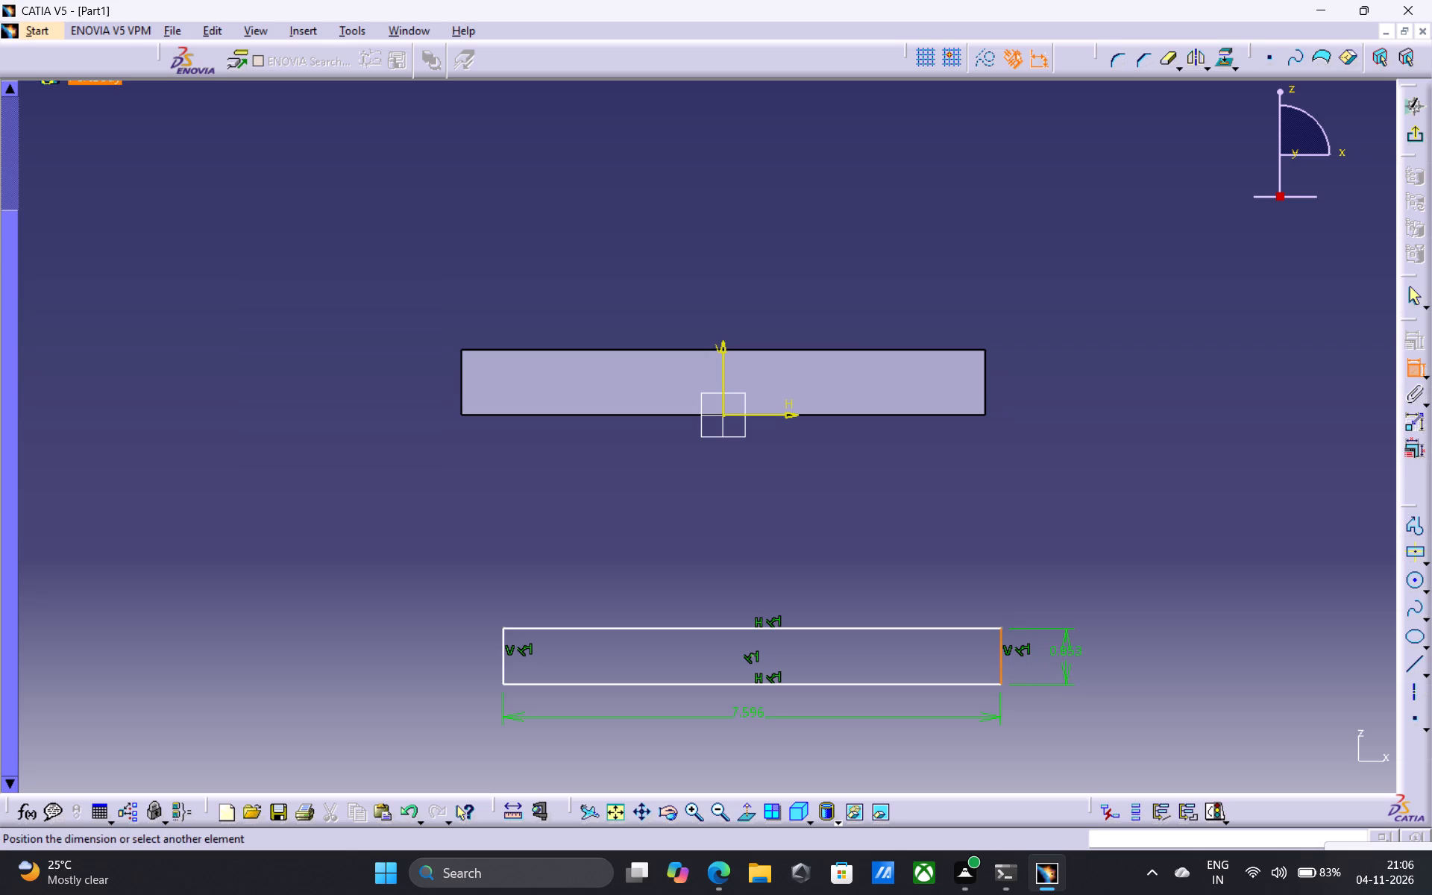
pyautogui.click(1067, 656)
# Set the rectangle's width to 8 mm and its height to 5 mm.
pyautogui.doubleClick(746, 713)
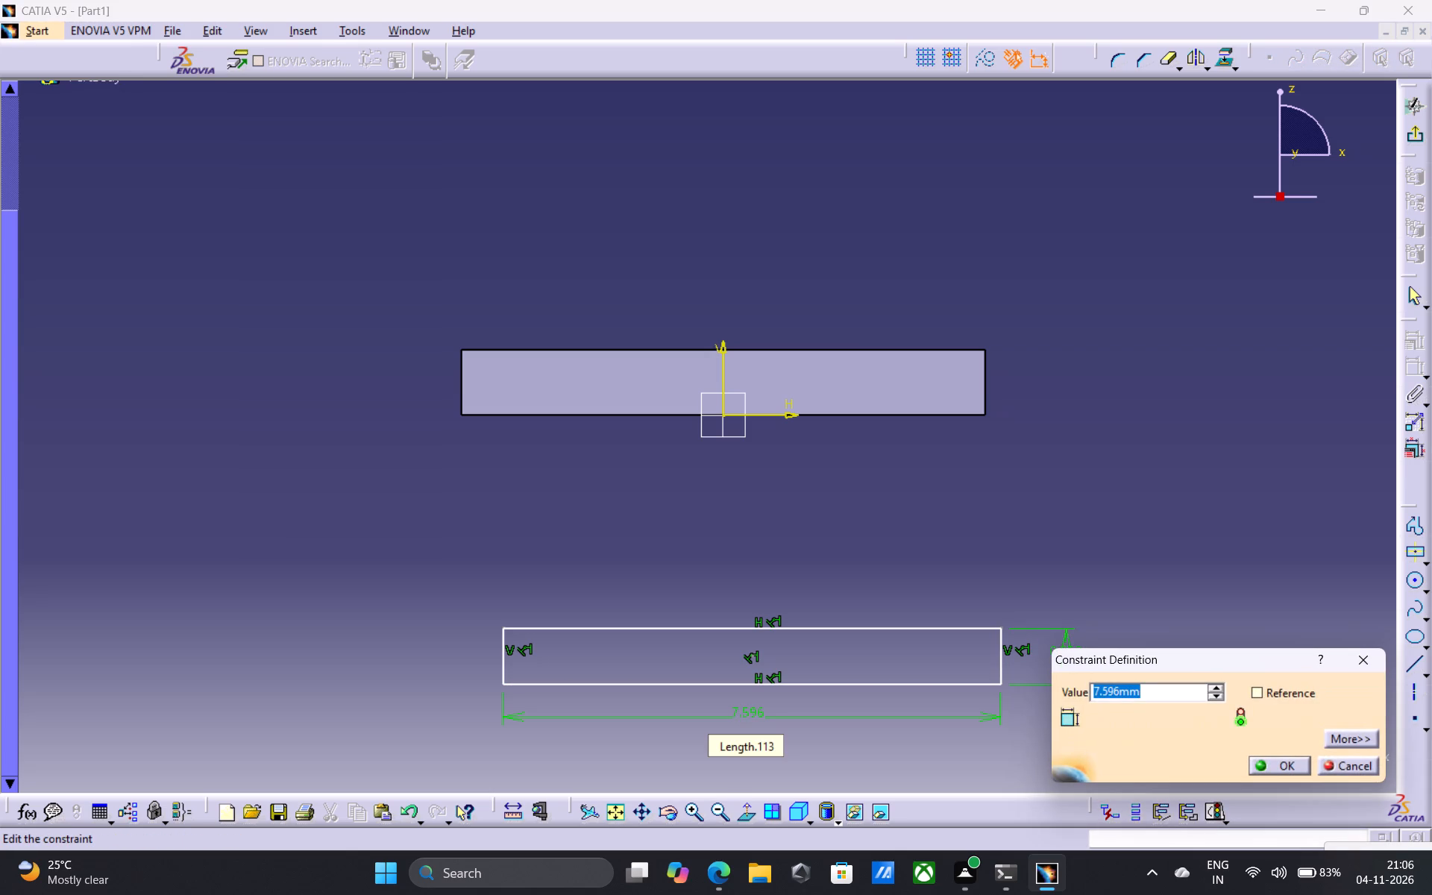
pyautogui.press('8')
pyautogui.press('Return')
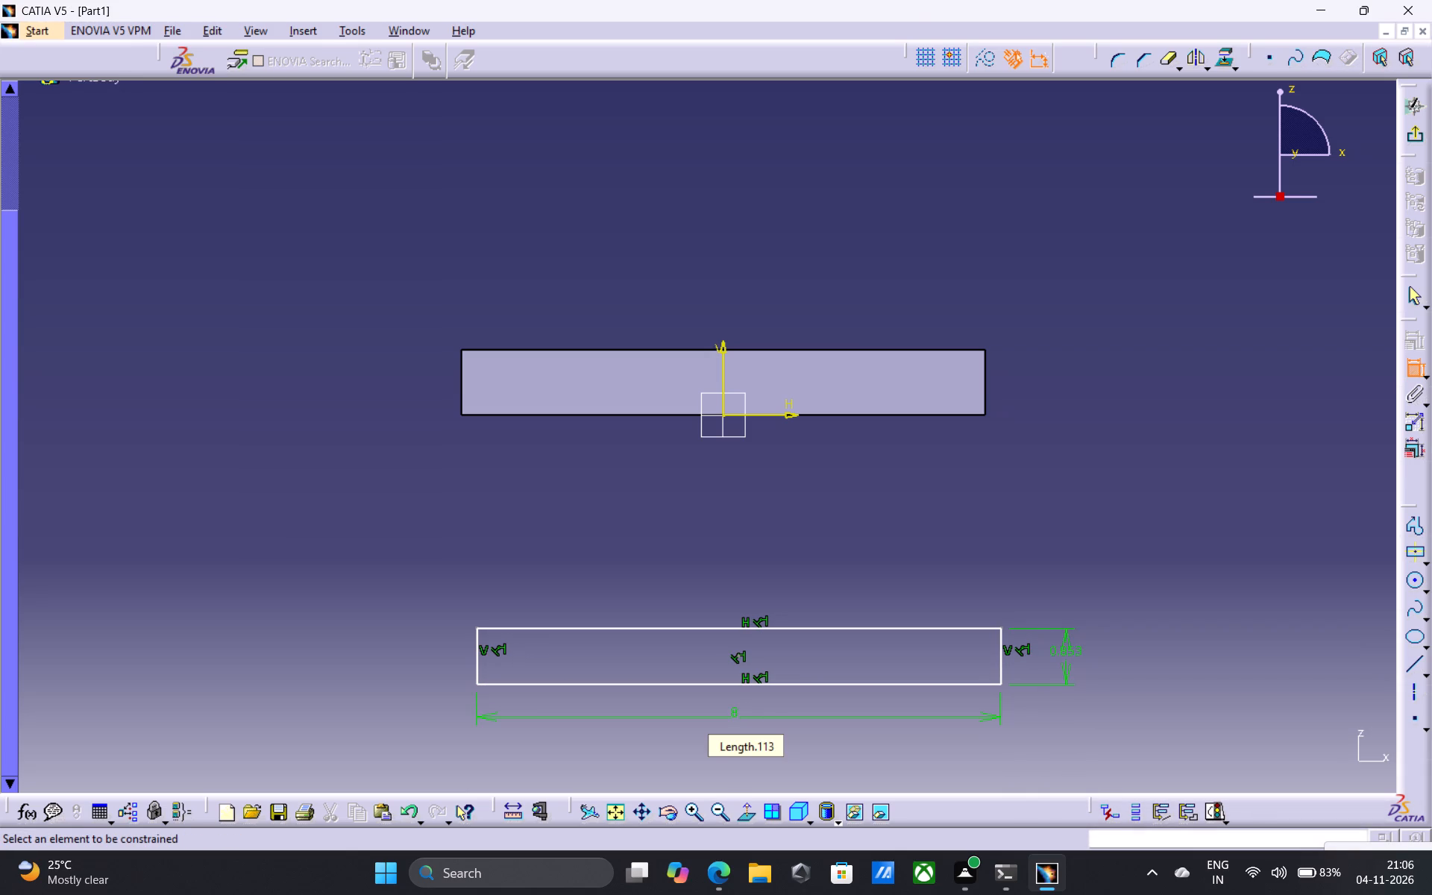
pyautogui.doubleClick(1073, 653)
pyautogui.press('5')
pyautogui.press('Return')
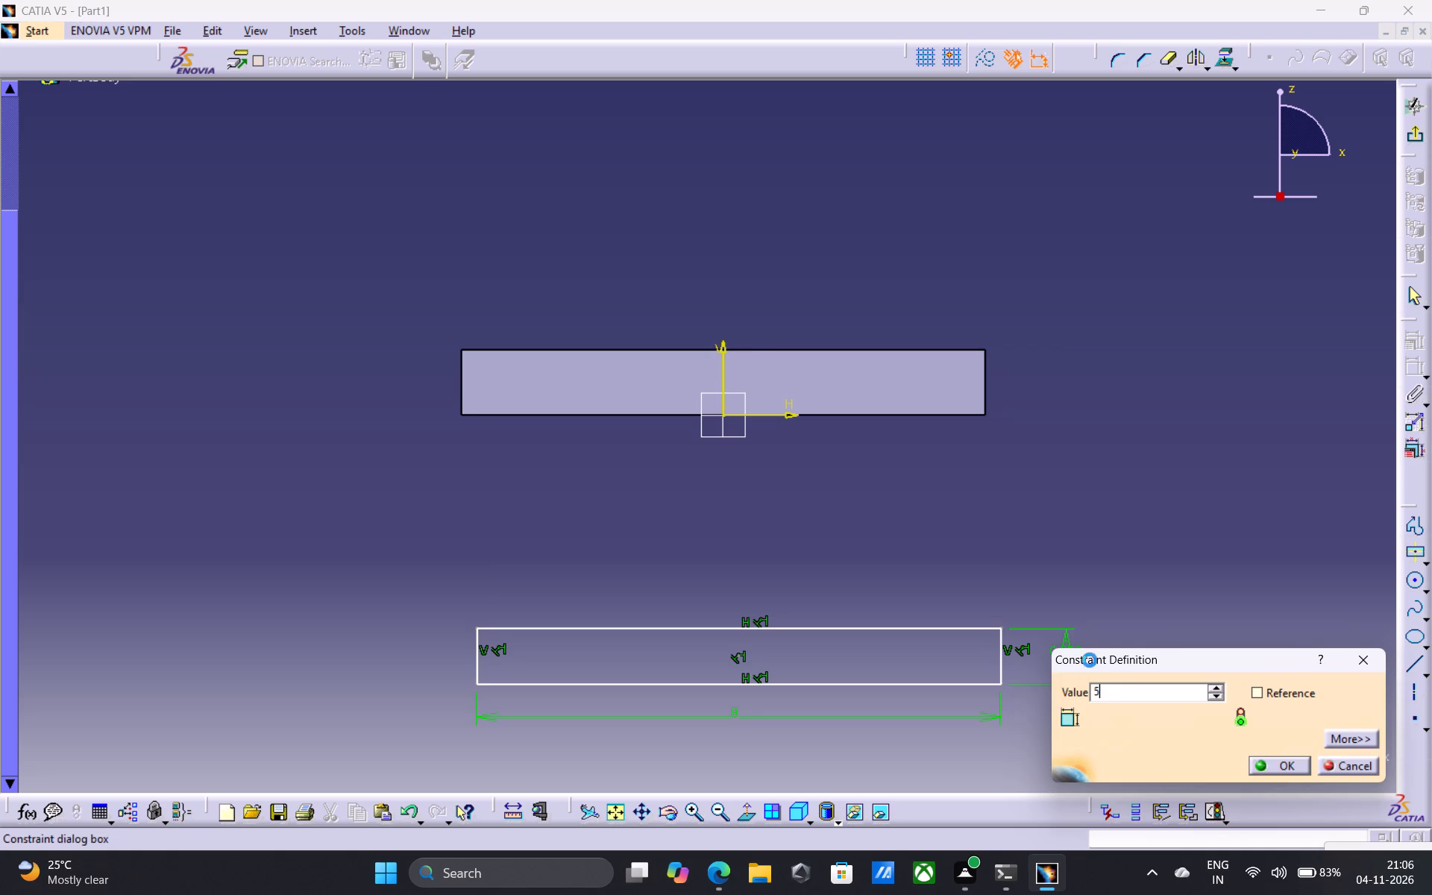
# Move the rectangle just above the plate's side face, roughly lined up with the face's two ends.
pyautogui.moveTo(884, 685); pyautogui.dragTo(860, 600)
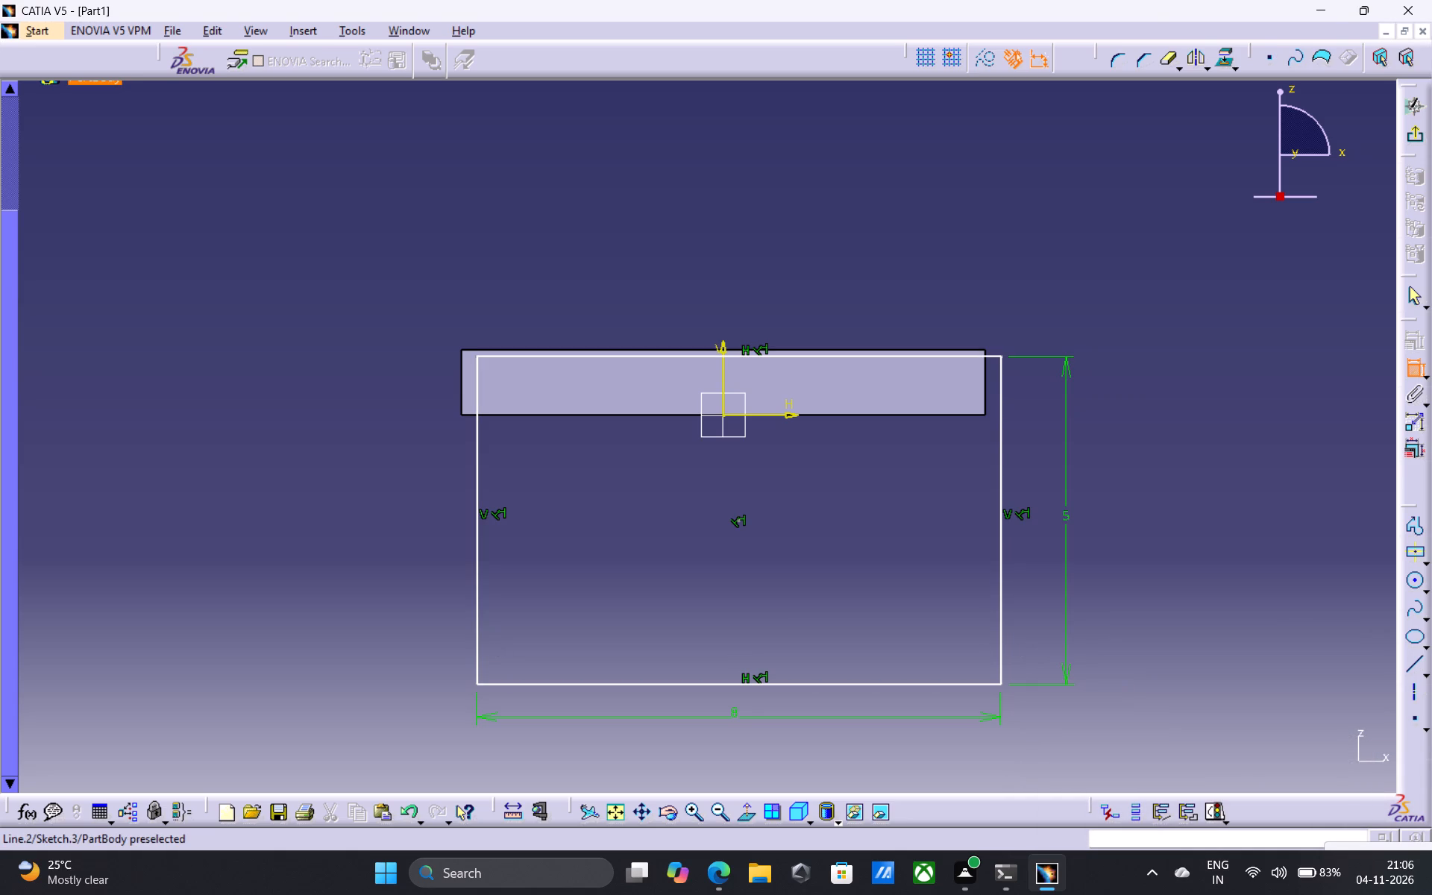
pyautogui.moveTo(860, 600); pyautogui.dragTo(805, 392)
pyautogui.press('Escape')
pyautogui.press('Escape')
pyautogui.press('Escape')
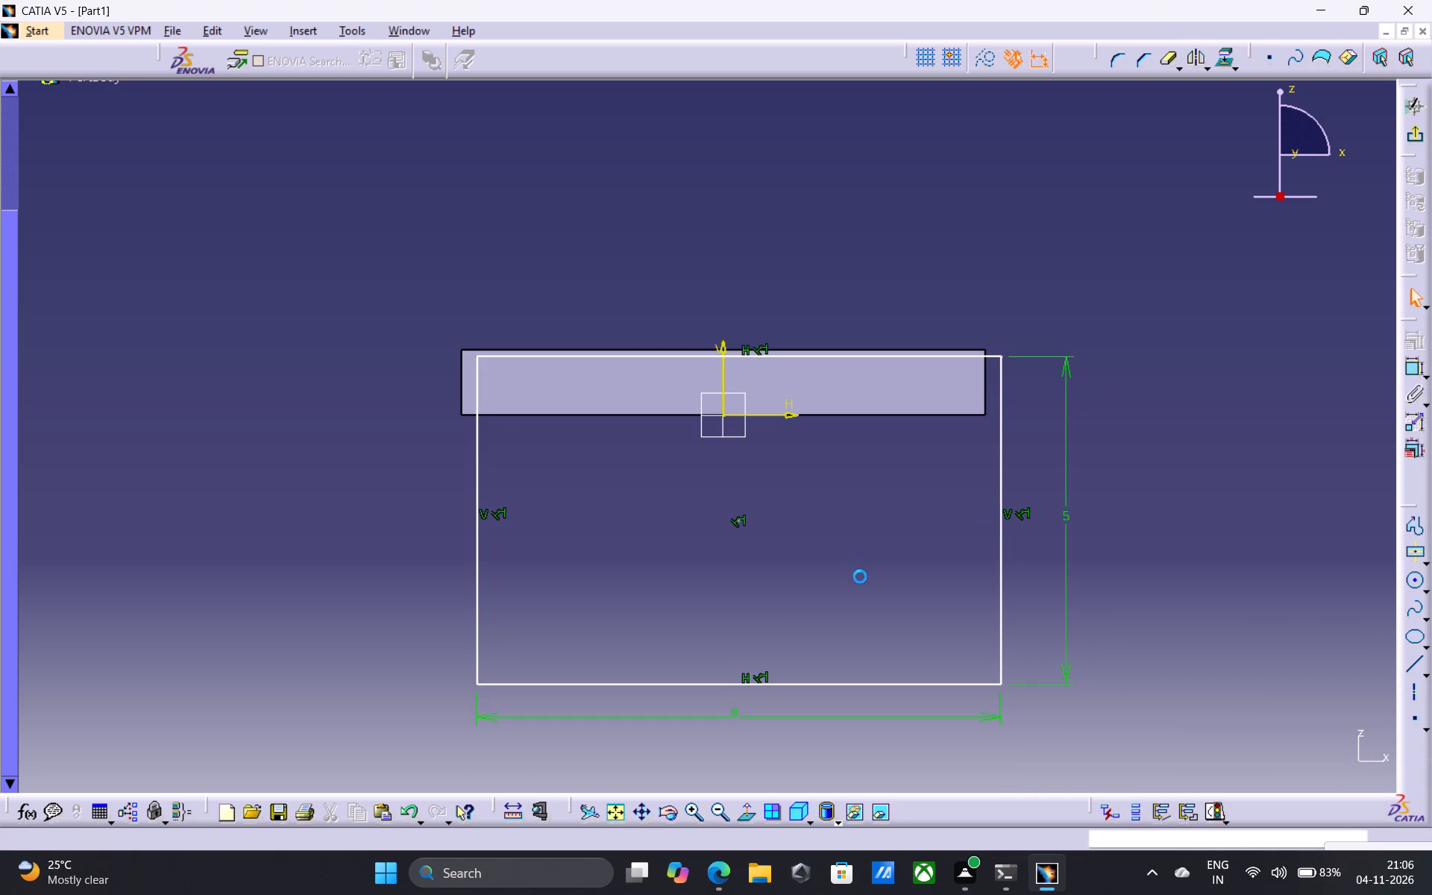
pyautogui.press('Escape')
pyautogui.press('Escape')
pyautogui.press('Escape')
pyautogui.moveTo(820, 685); pyautogui.dragTo(785, 447)
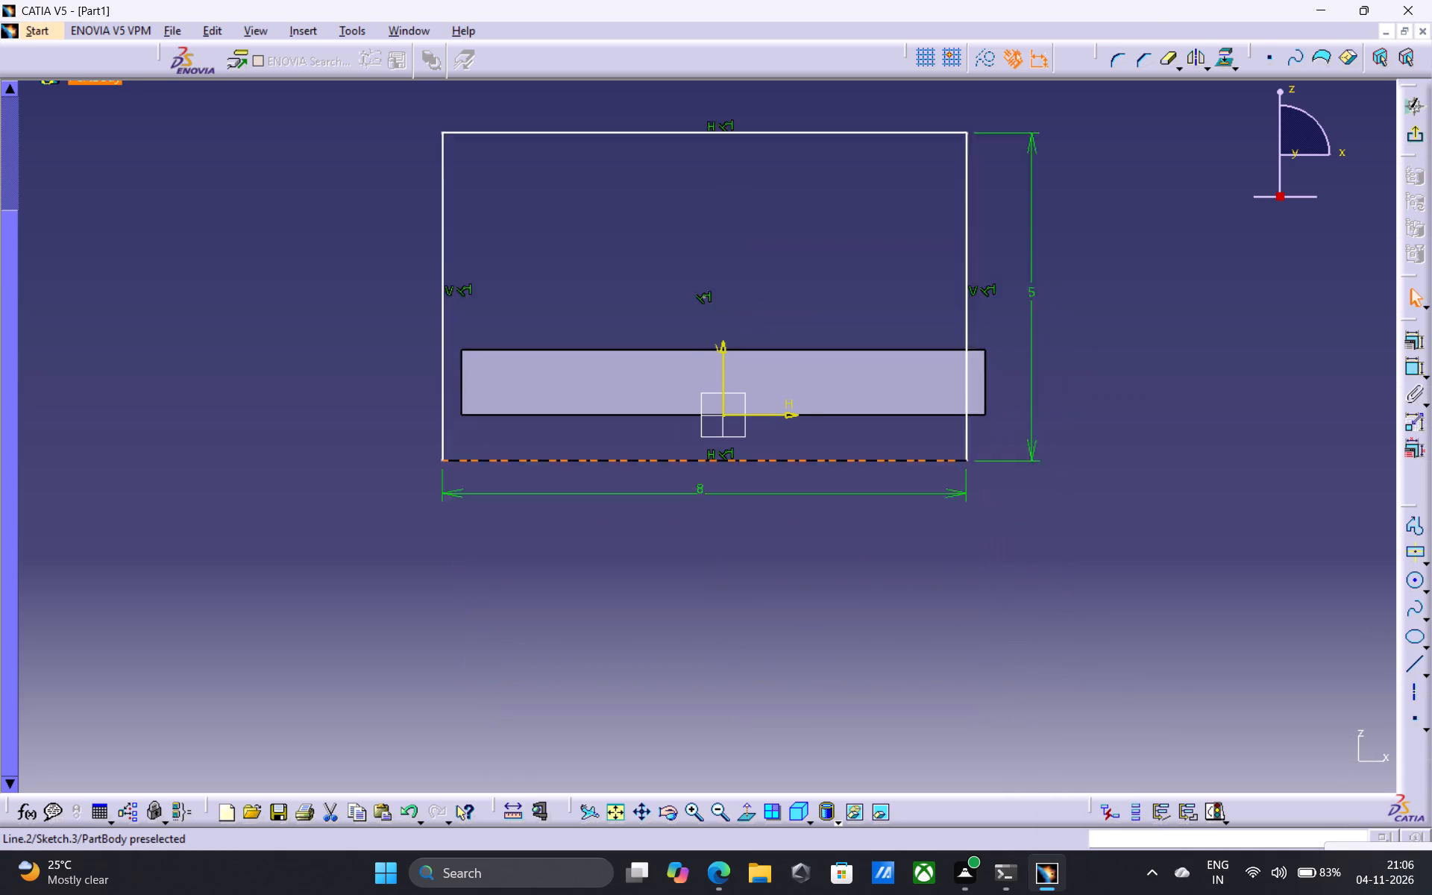
pyautogui.moveTo(785, 447); pyautogui.dragTo(803, 321)
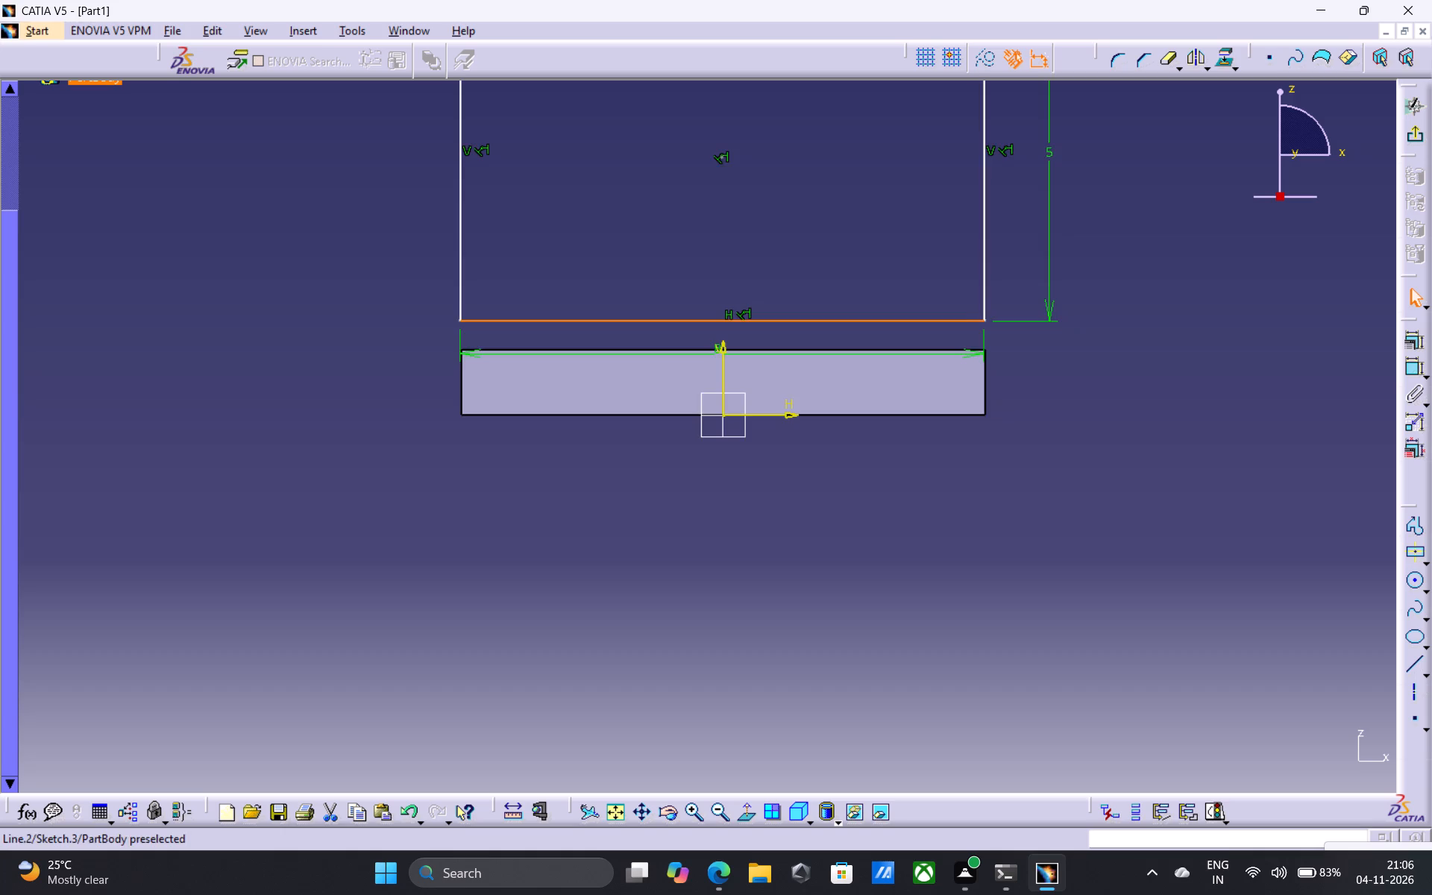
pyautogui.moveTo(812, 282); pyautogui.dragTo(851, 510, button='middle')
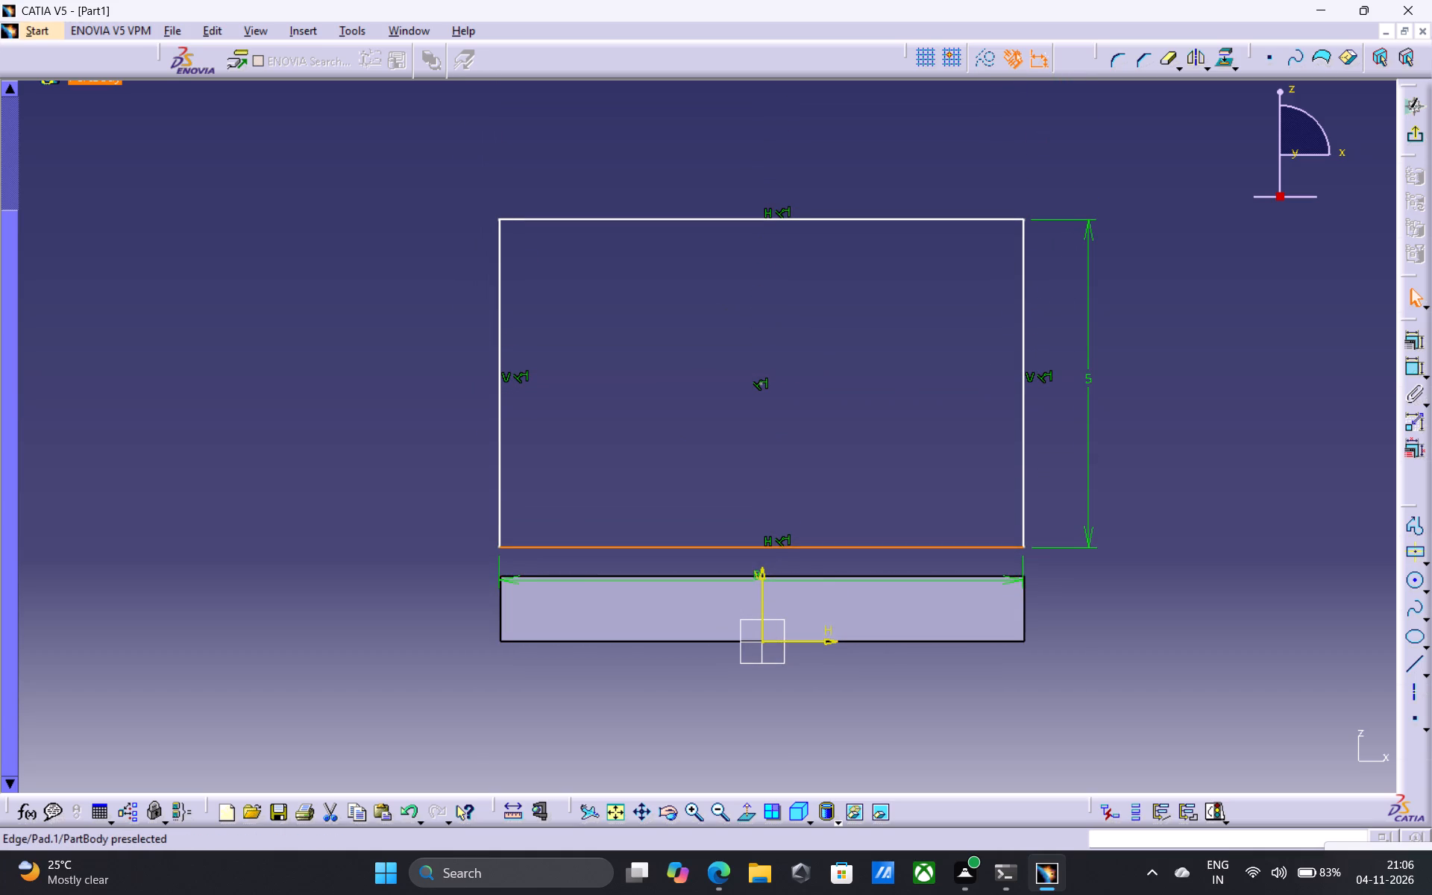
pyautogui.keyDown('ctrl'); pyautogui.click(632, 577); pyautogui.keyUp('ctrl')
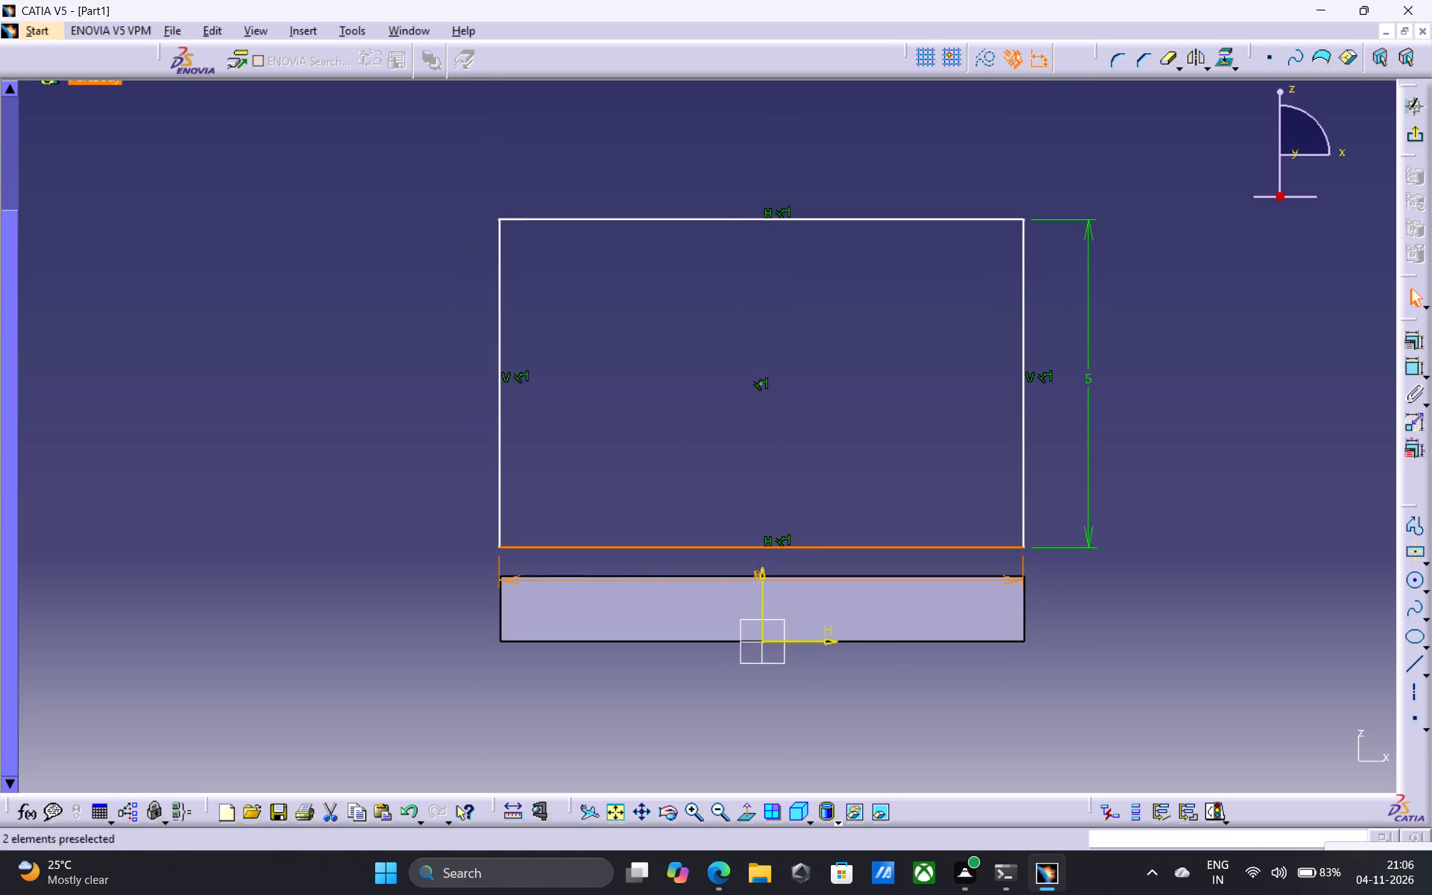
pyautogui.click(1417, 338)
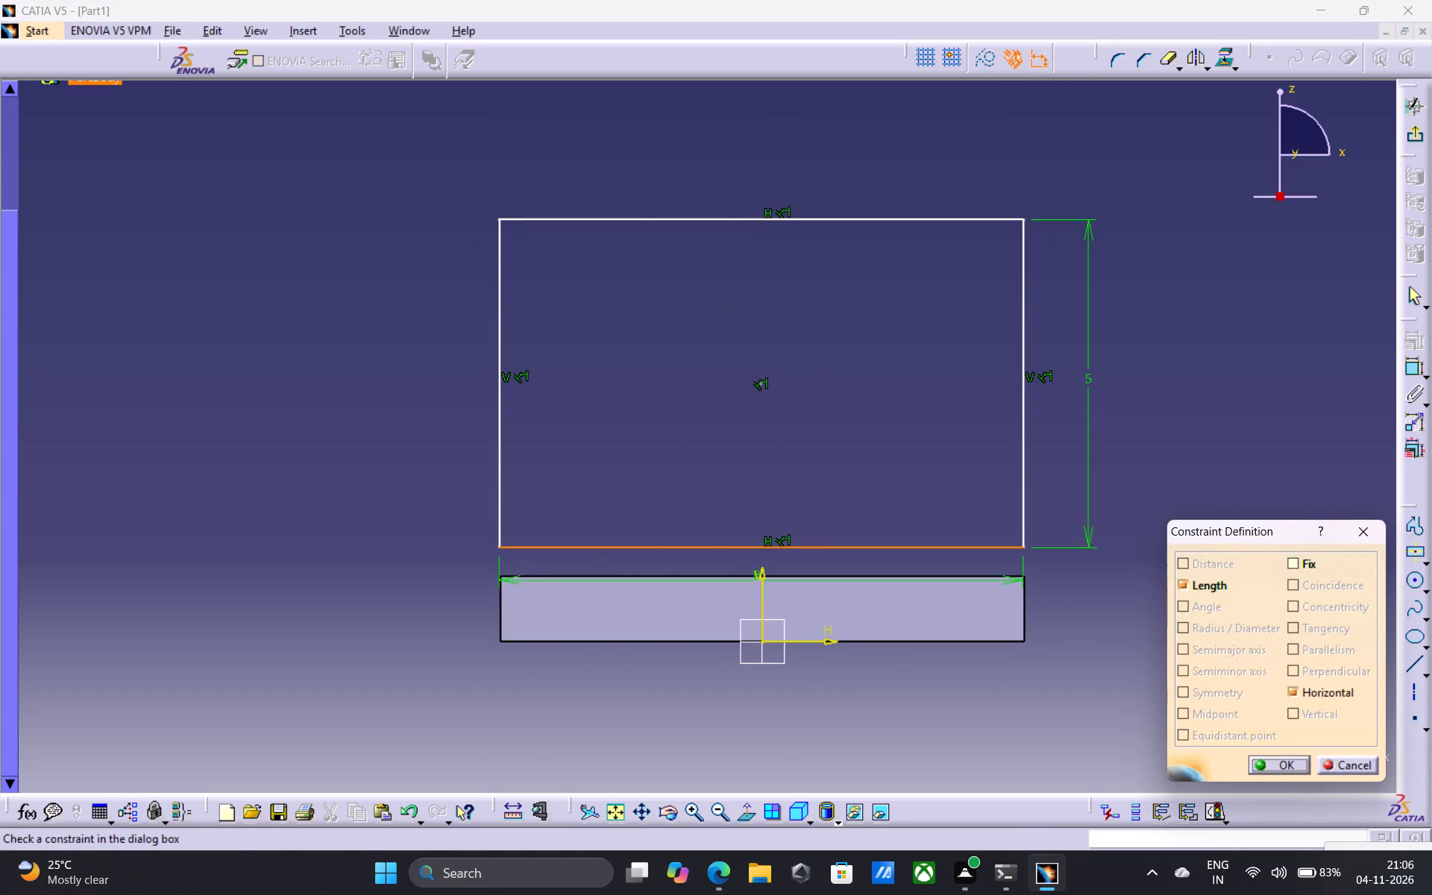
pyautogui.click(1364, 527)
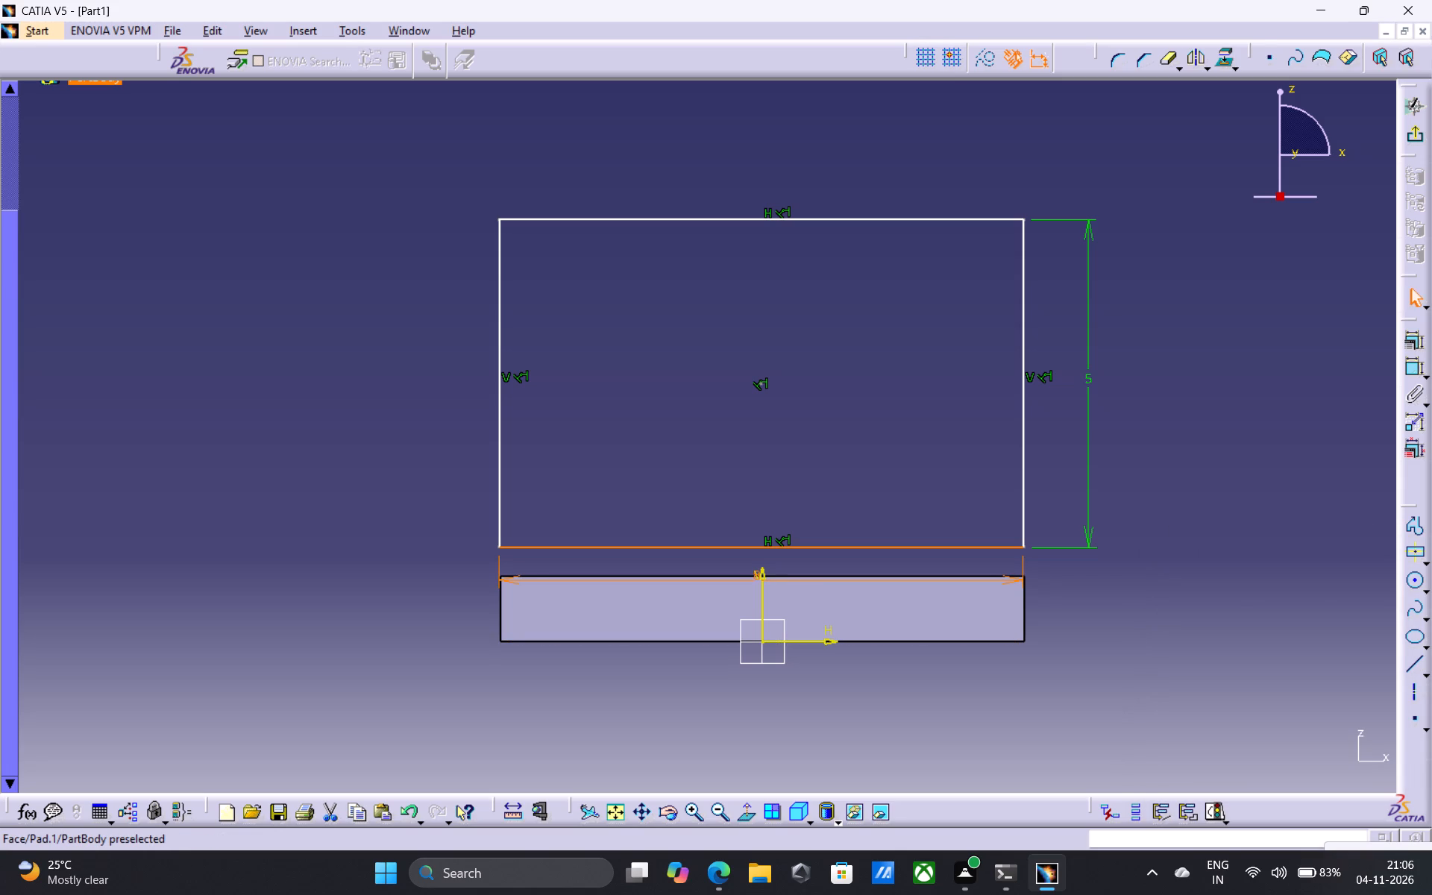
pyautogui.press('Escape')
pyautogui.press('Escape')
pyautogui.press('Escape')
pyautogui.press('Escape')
# Constrain the rectangle's bottom line coincident with the top edge of the plate's side face.
pyautogui.click(865, 574)
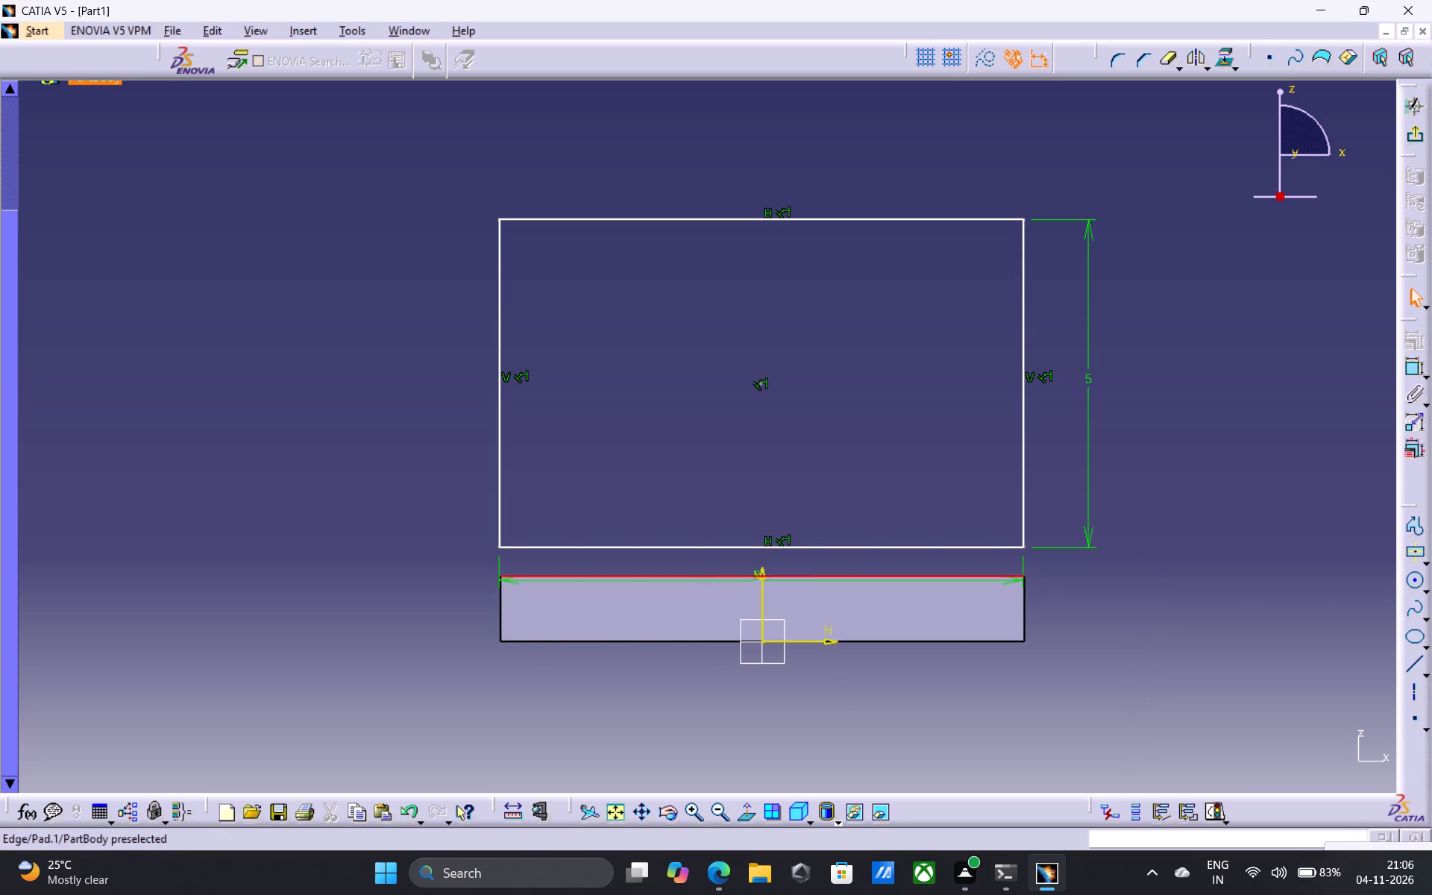
pyautogui.keyDown('ctrl'); pyautogui.click(921, 547); pyautogui.keyUp('ctrl')
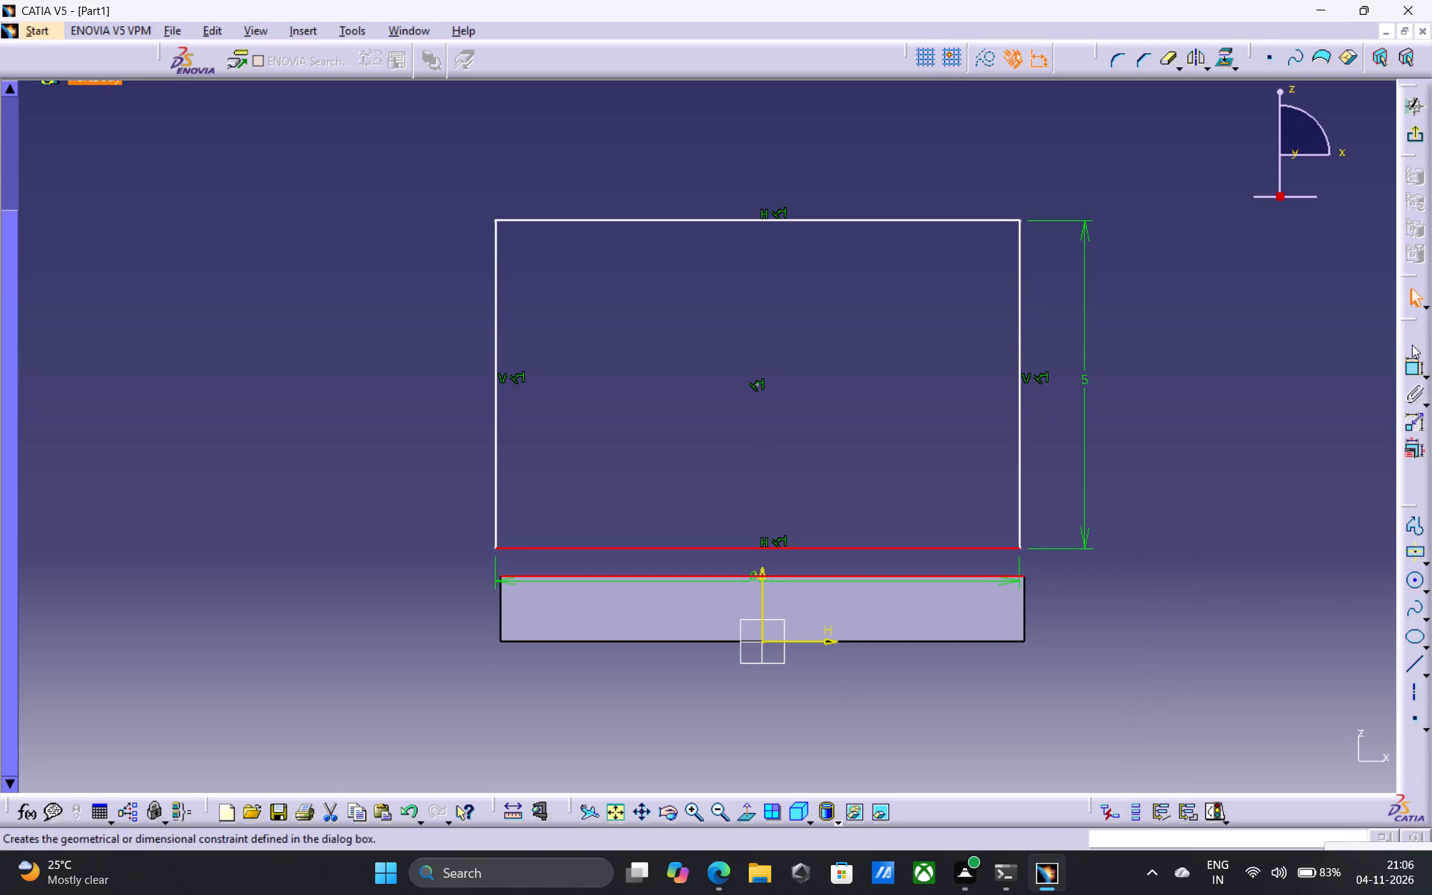
pyautogui.click(1413, 341)
pyautogui.click(1296, 580)
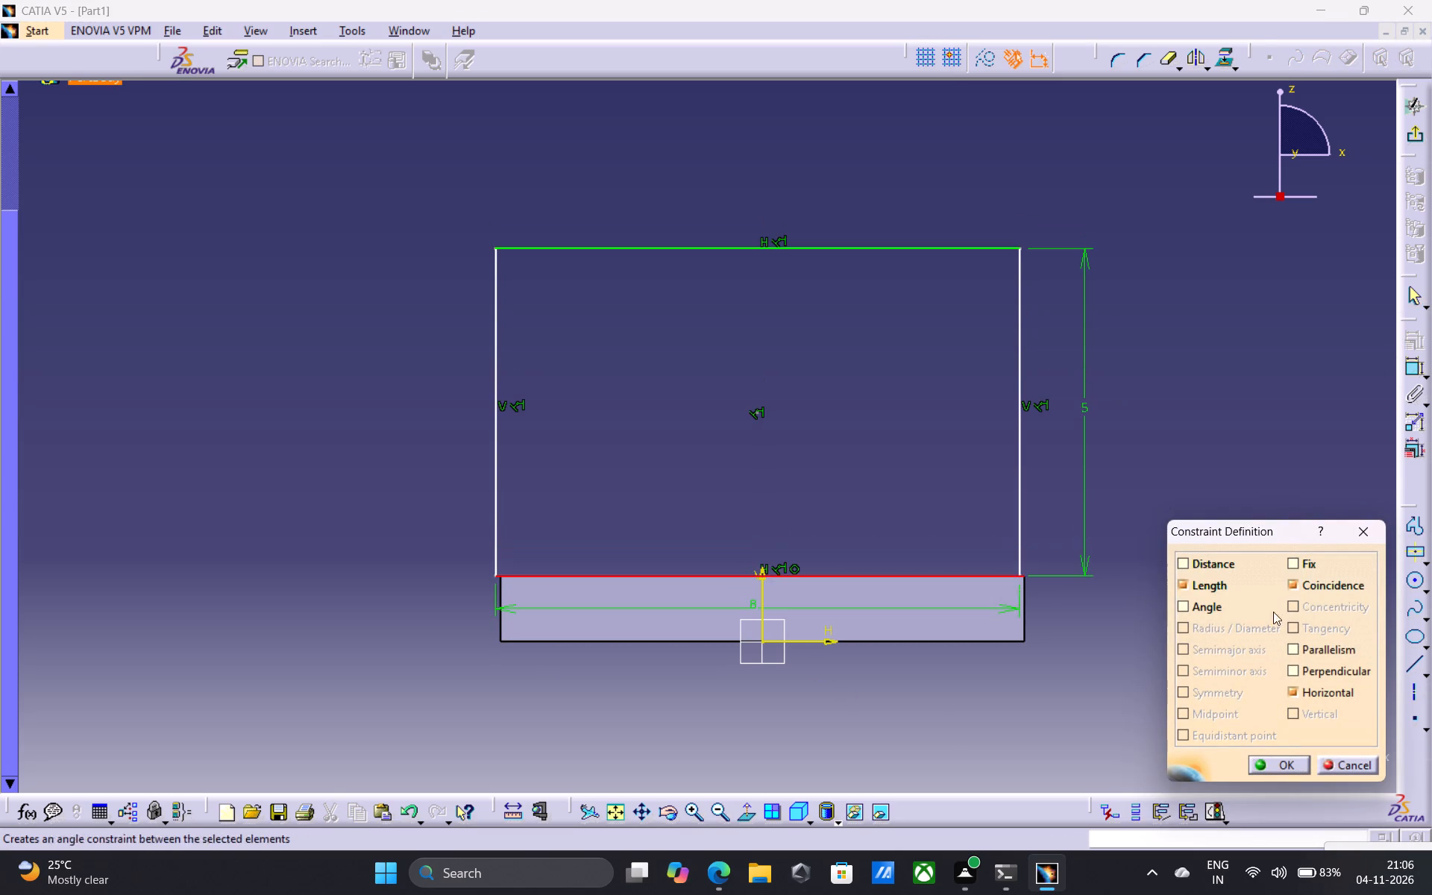
pyautogui.click(1269, 767)
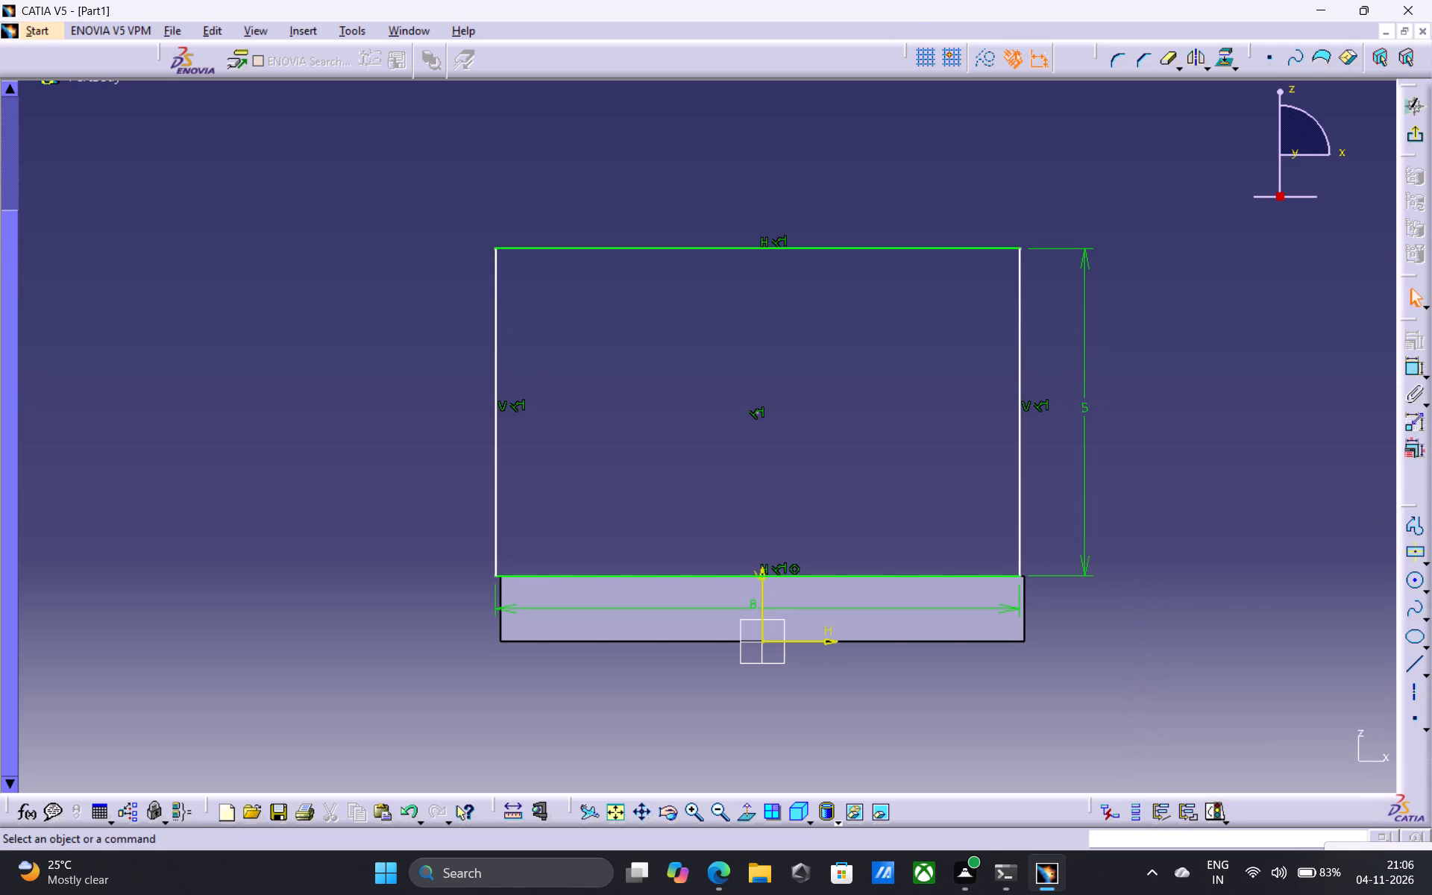
# Constrain the rectangle's left line coincident with the left edge of the plate's side face.
pyautogui.click(500, 625)
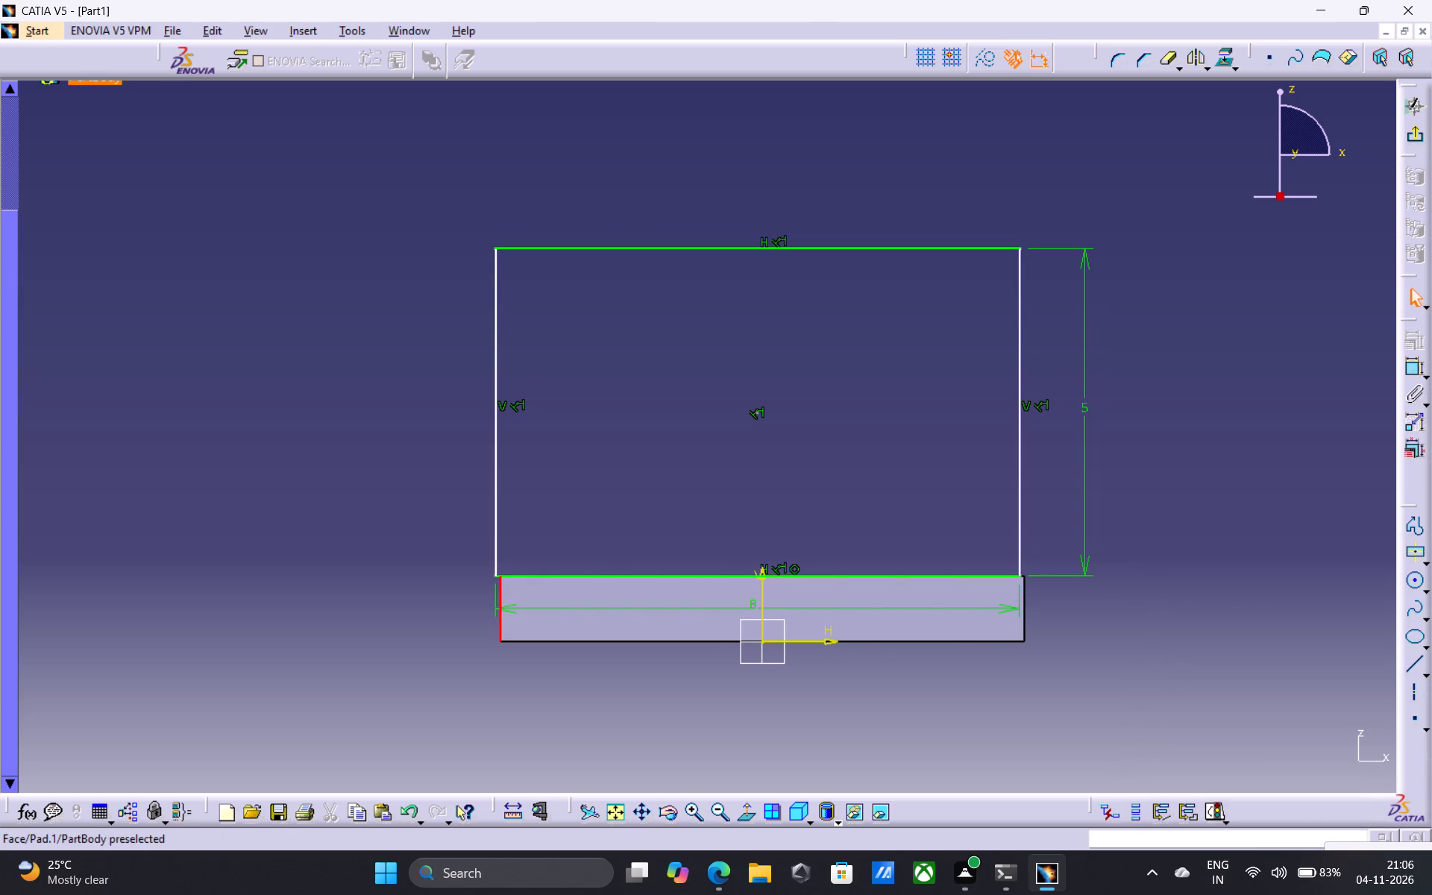
pyautogui.keyDown('ctrl'); pyautogui.click(495, 497); pyautogui.keyUp('ctrl')
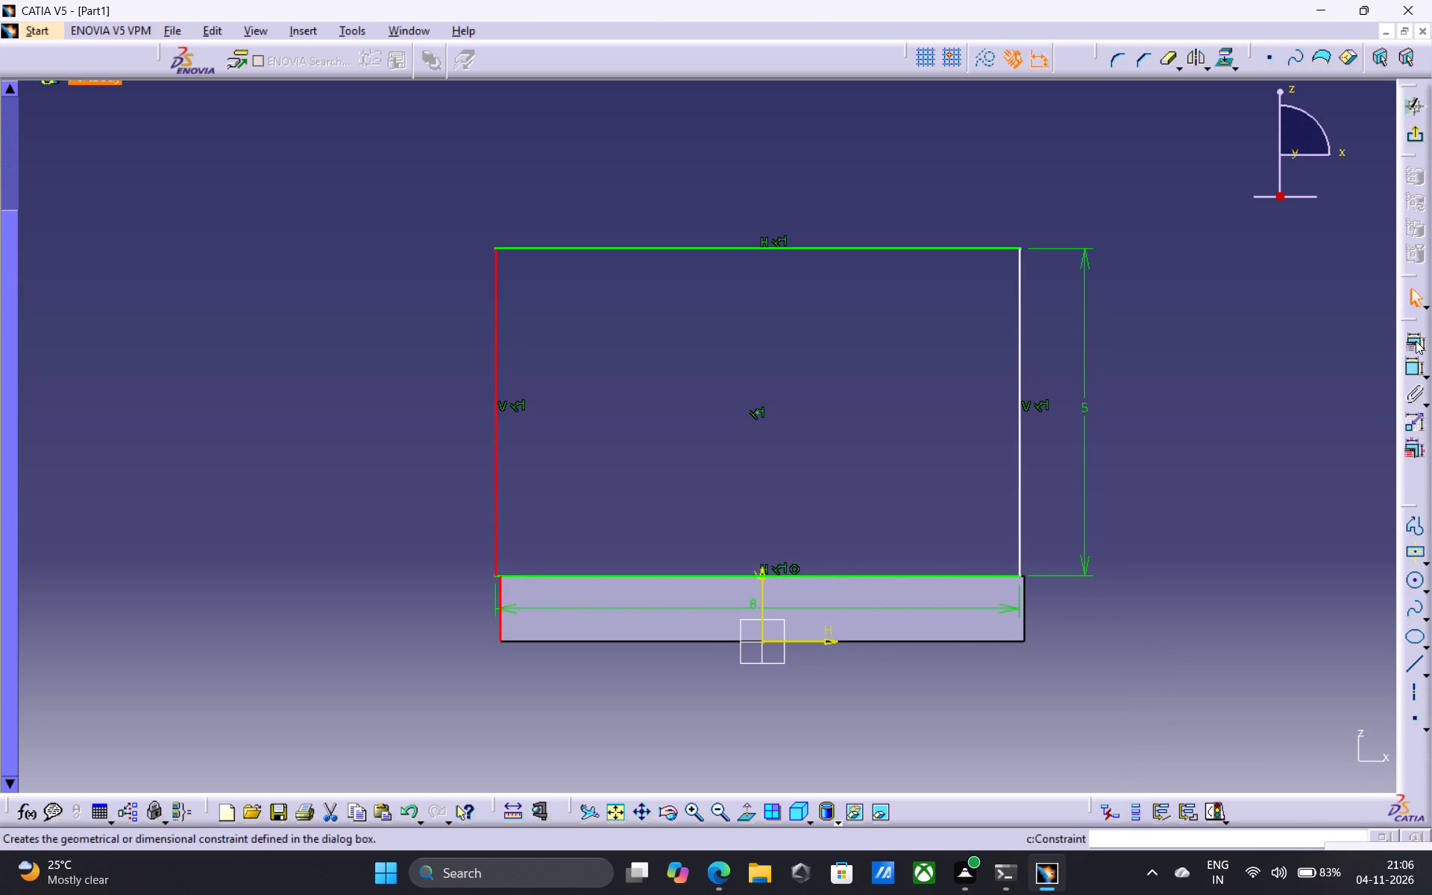
pyautogui.click(1416, 339)
pyautogui.click(1290, 583)
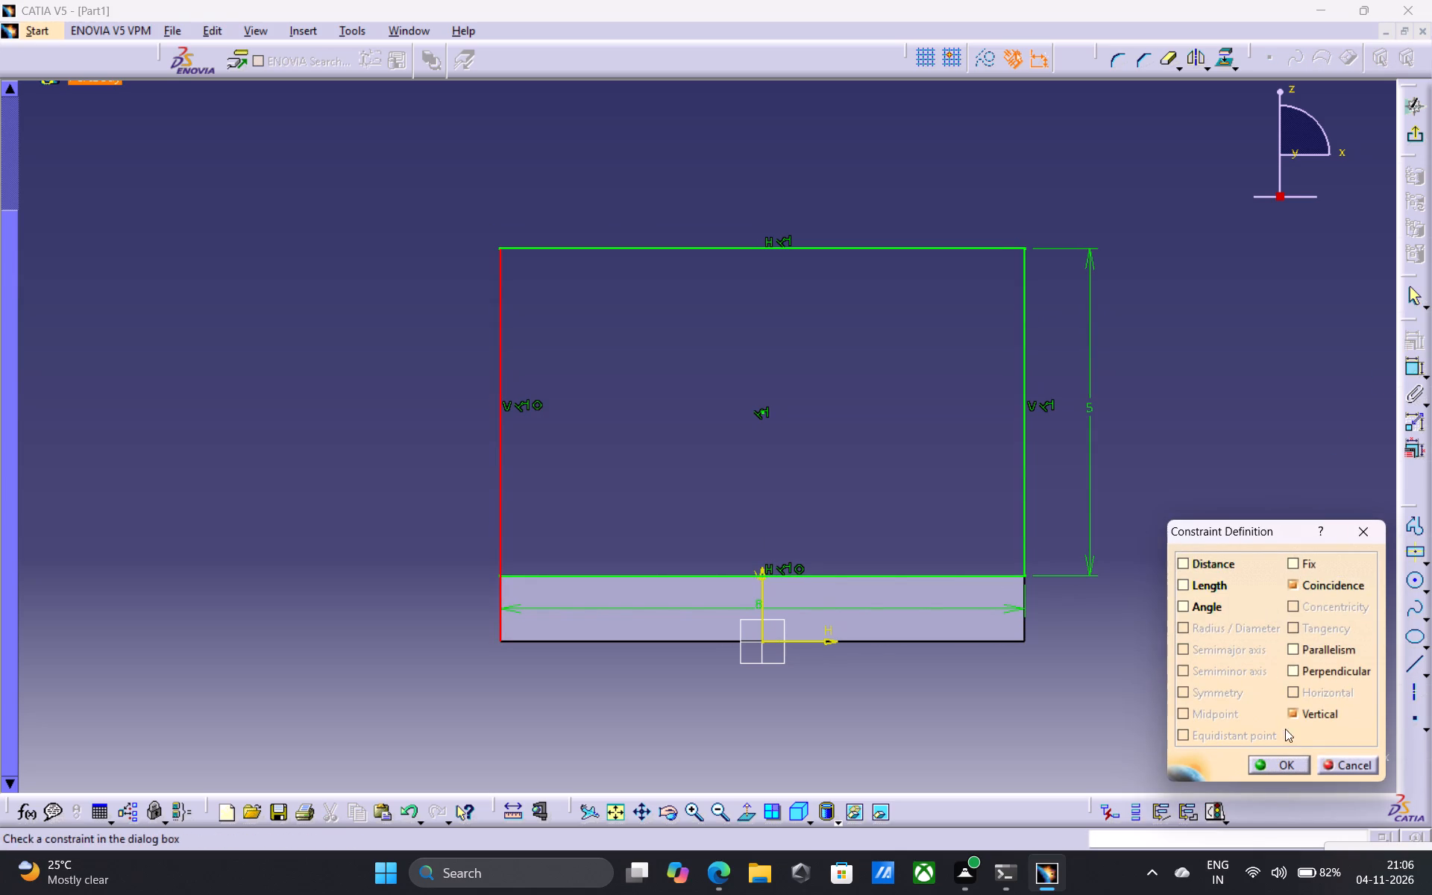
pyautogui.click(1289, 759)
# Round the rectangle's upper left corner with a 2 mm radius using the Corner tool.
pyautogui.moveTo(1106, 655); pyautogui.dragTo(1112, 656, button='middle')
pyautogui.scroll(-1, 1107, 655)
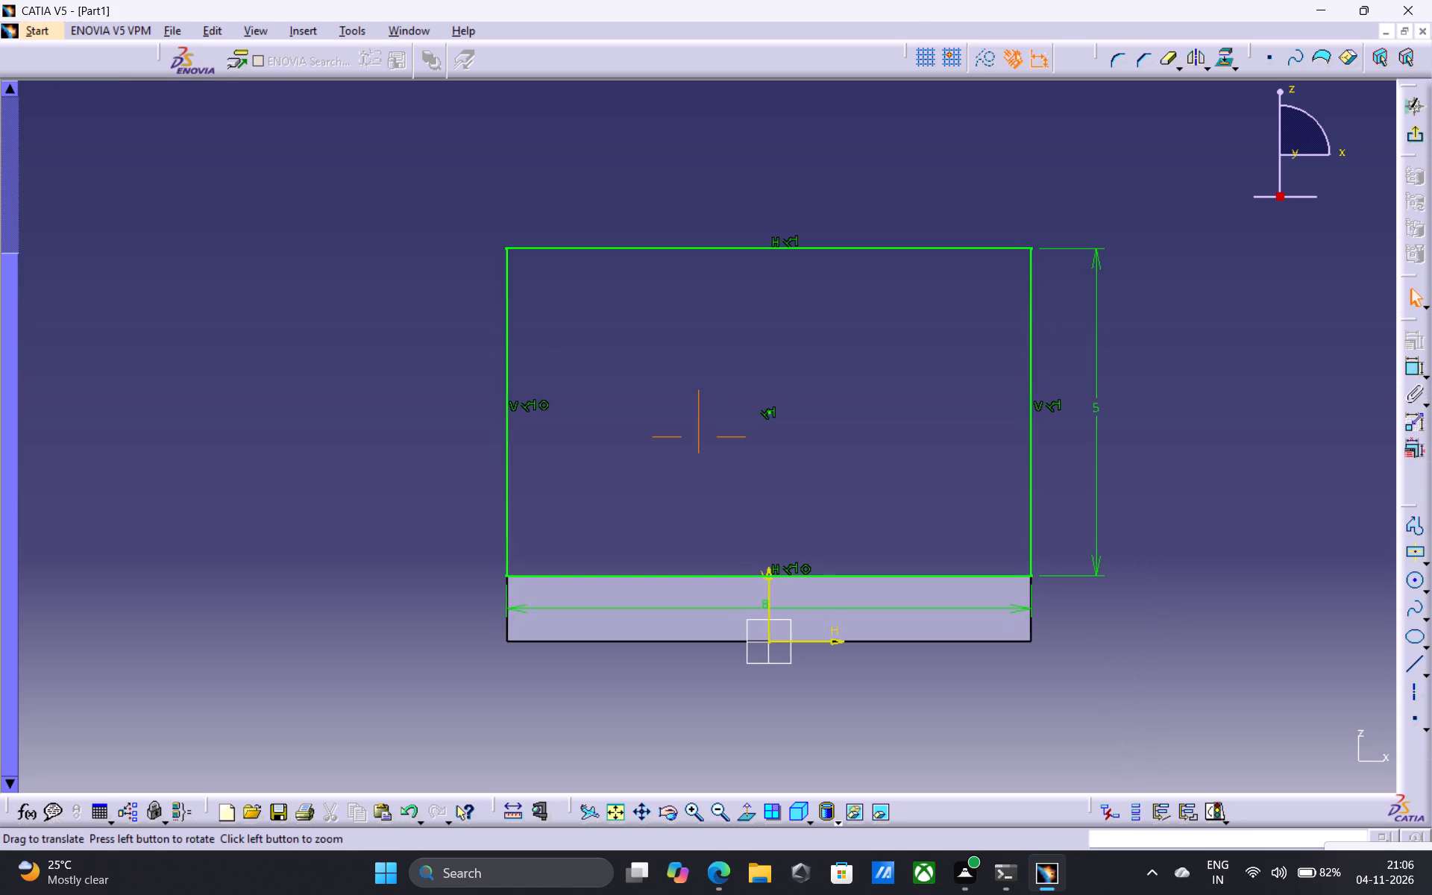
pyautogui.moveTo(1112, 656); pyautogui.dragTo(1115, 725, button='middle')
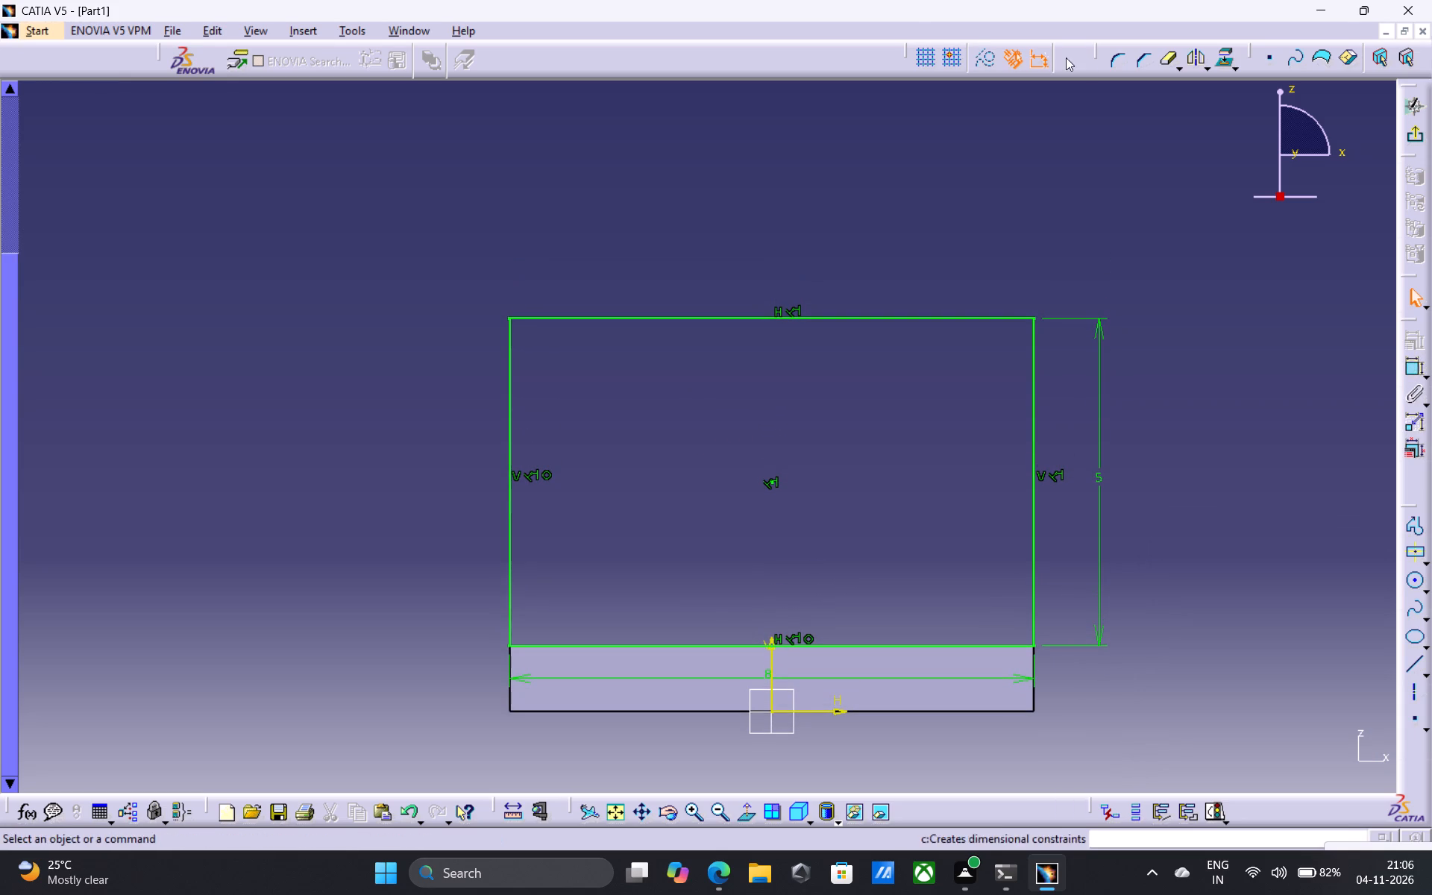
pyautogui.click(1118, 53)
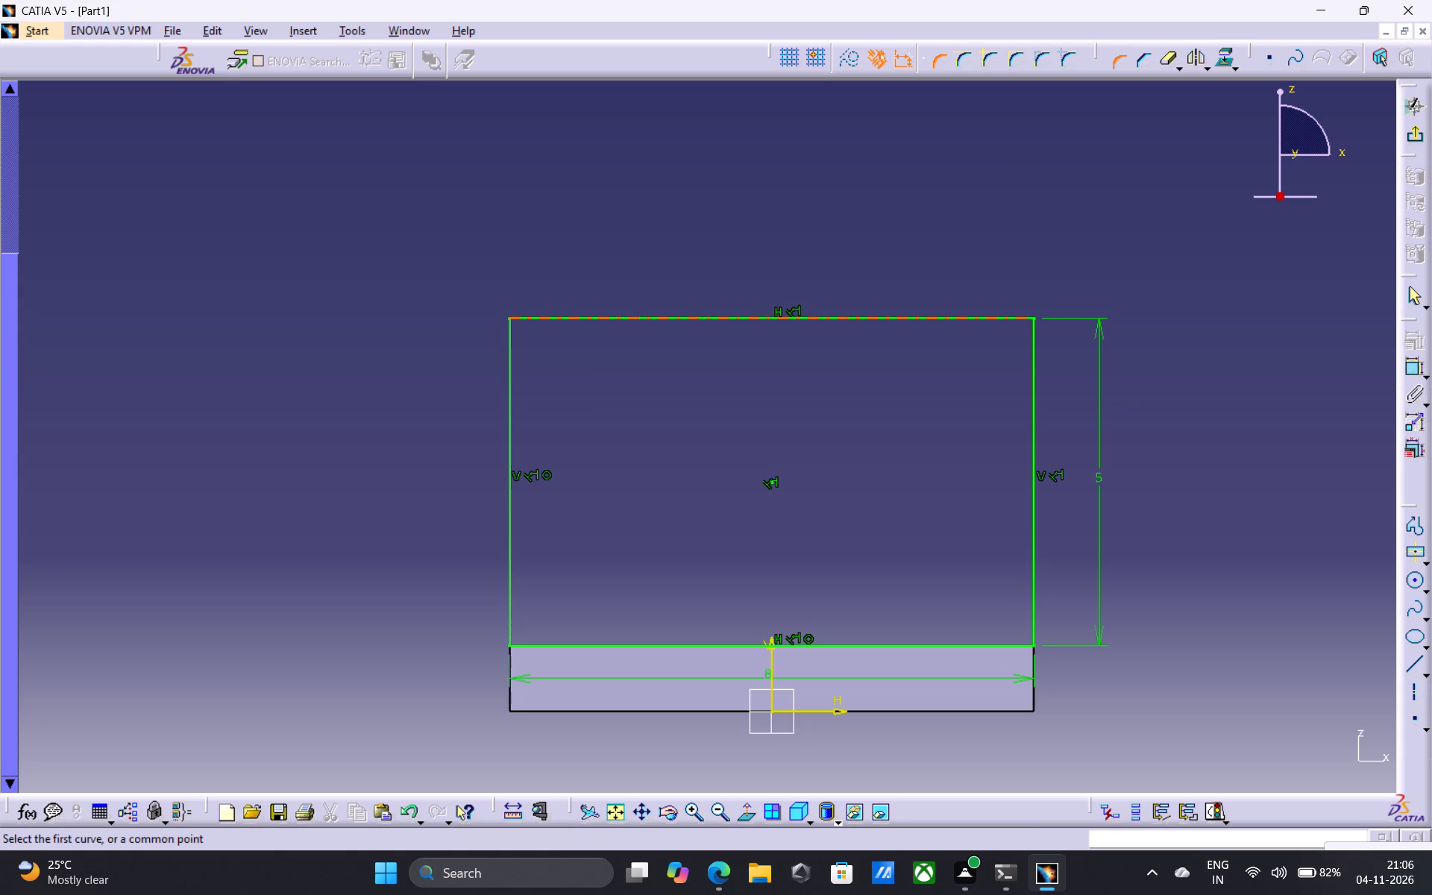
pyautogui.click(507, 396)
pyautogui.click(576, 313)
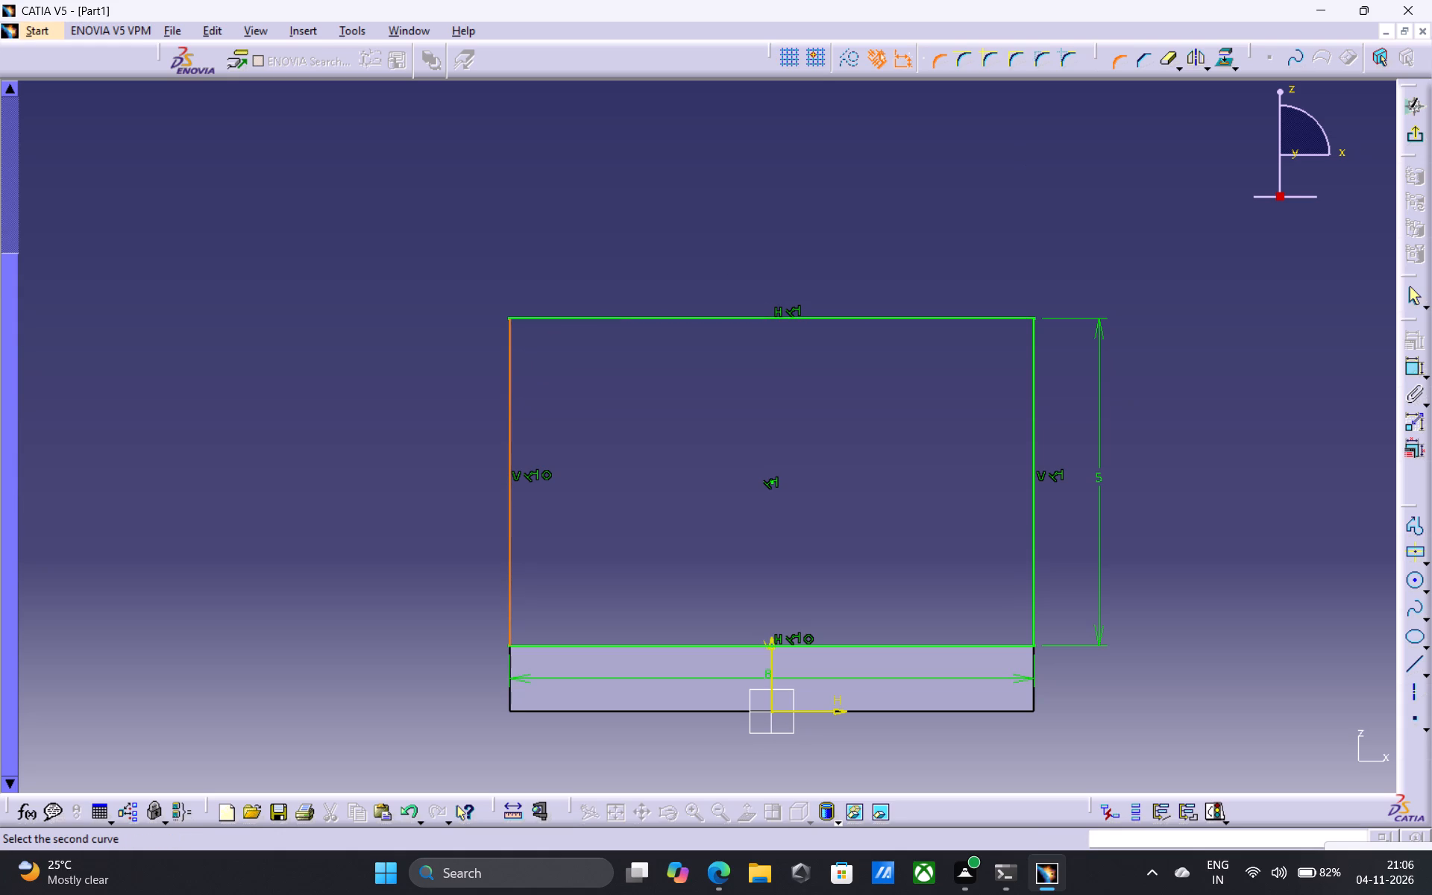
pyautogui.click(576, 319)
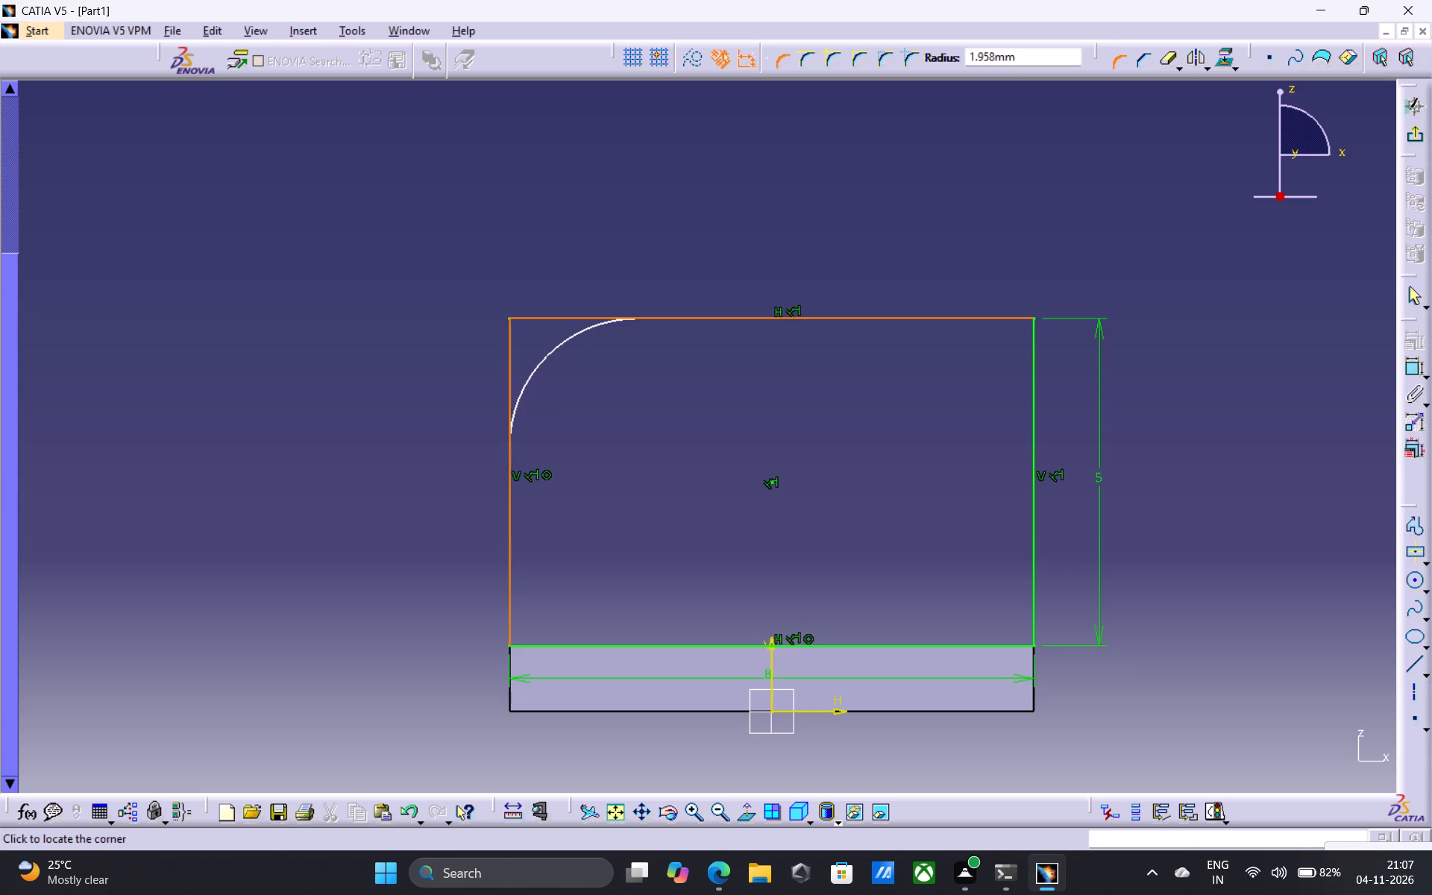
pyautogui.press('Tab')
pyautogui.press('Tab')
pyautogui.press('2')
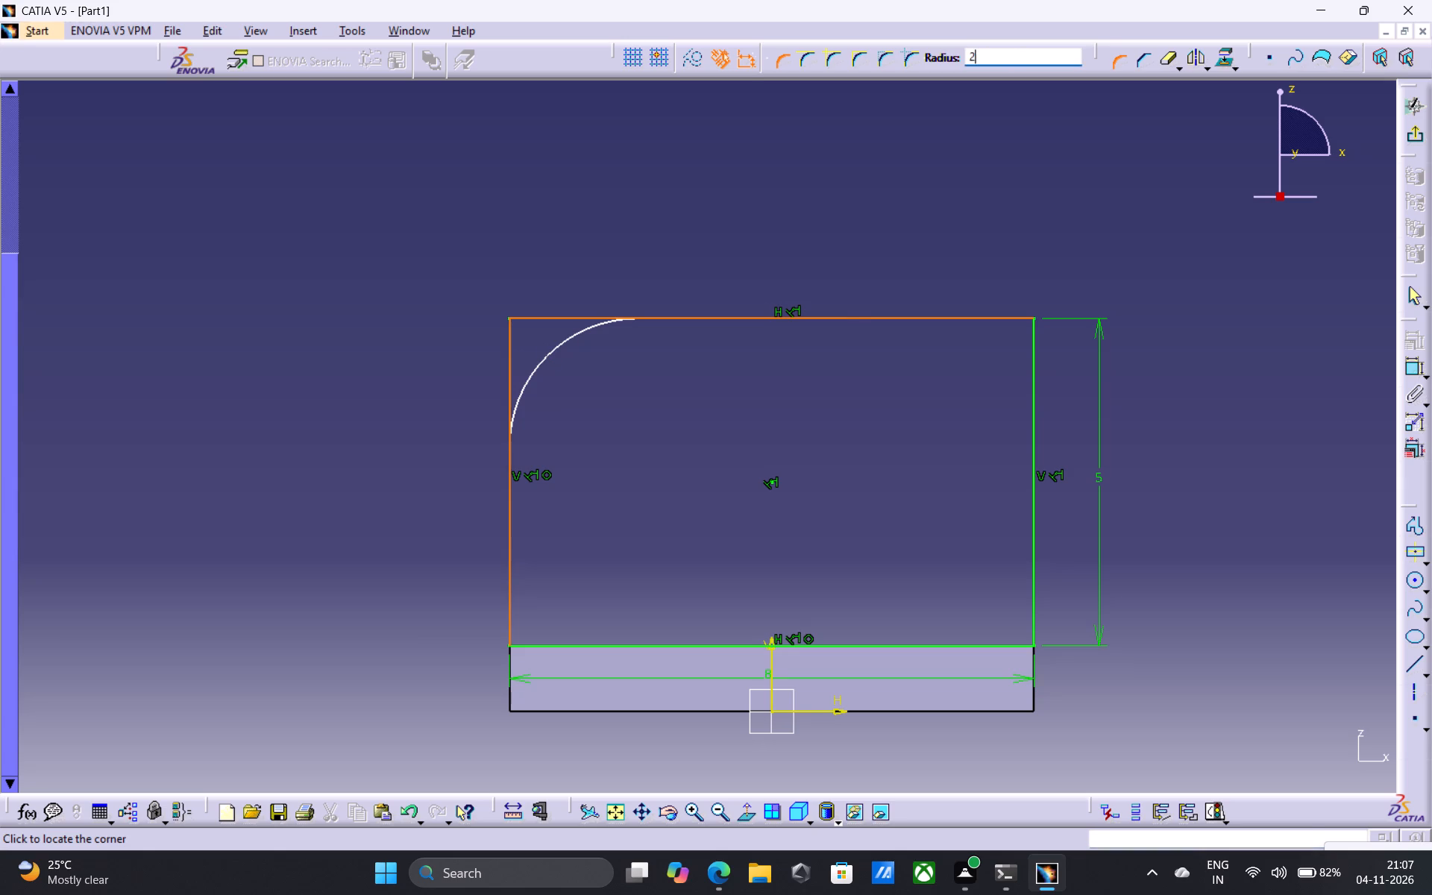
pyautogui.press('Return')
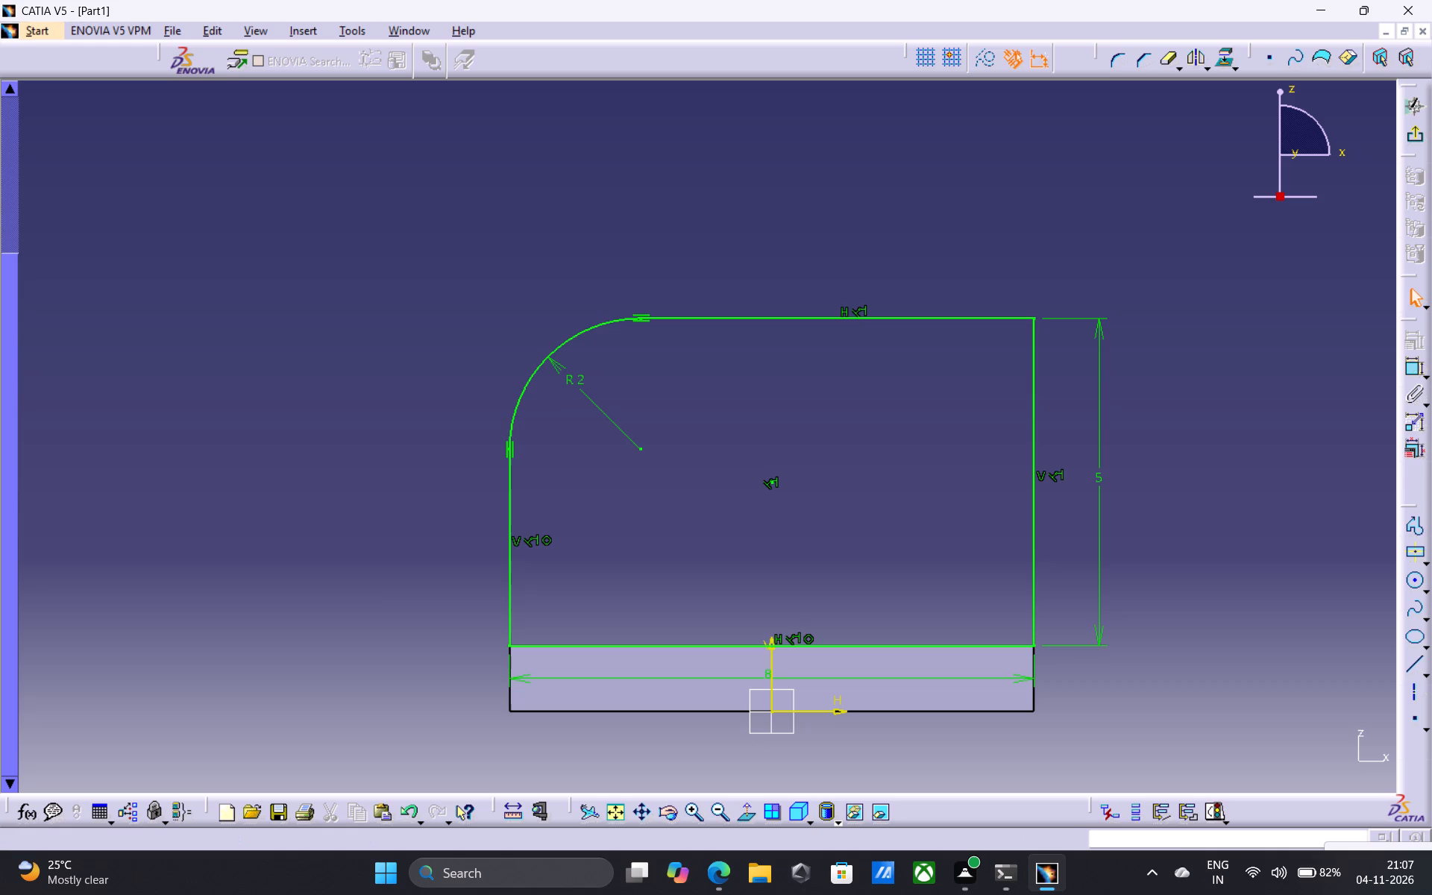
# Round the profile's upper right corner with a 2 mm radius, converting the line's length to a distance, and finish the sketch.
pyautogui.click(1111, 56)
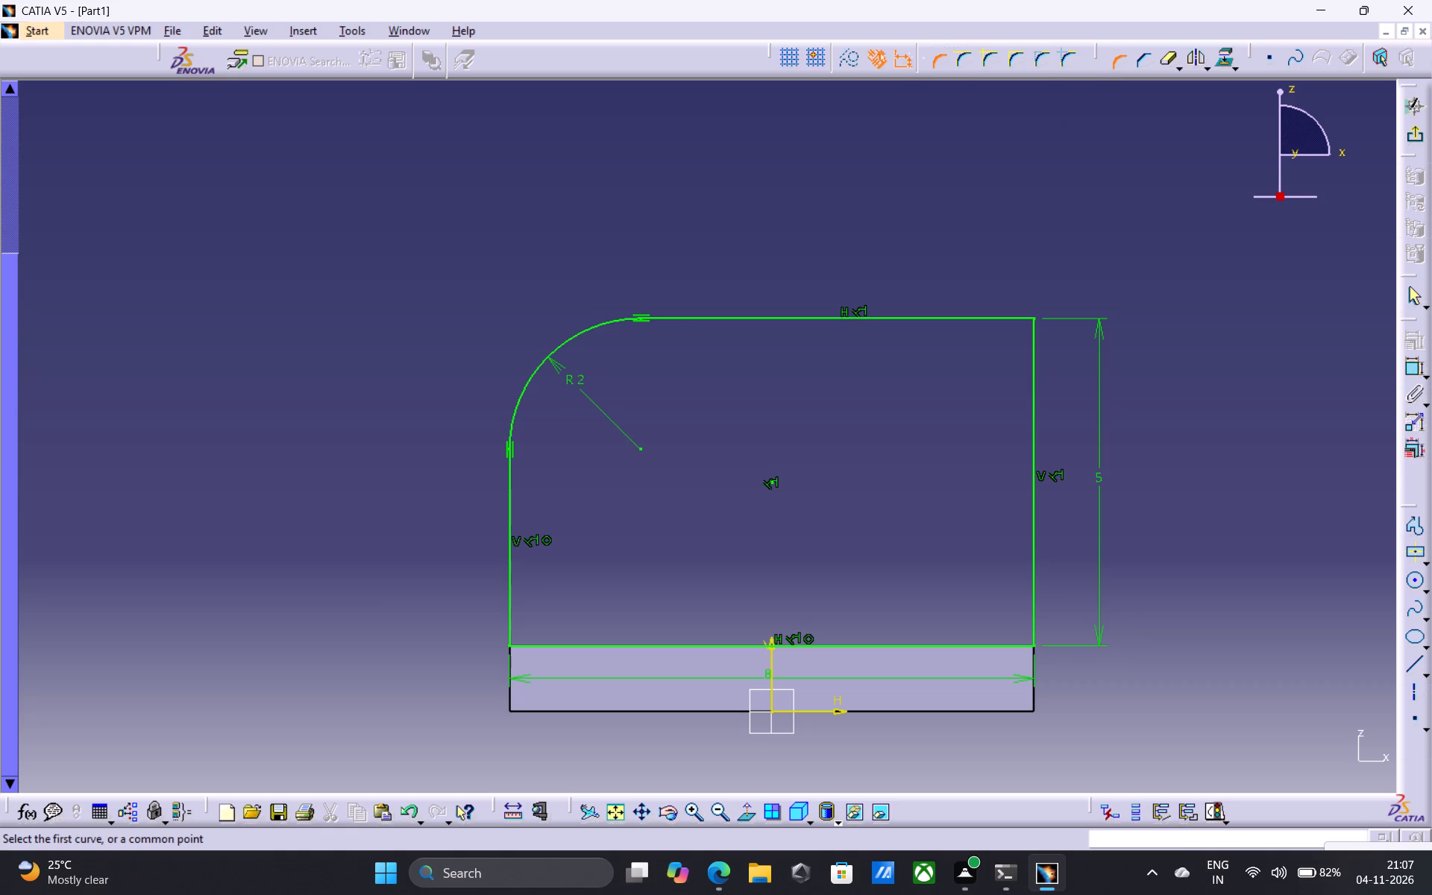
pyautogui.click(926, 319)
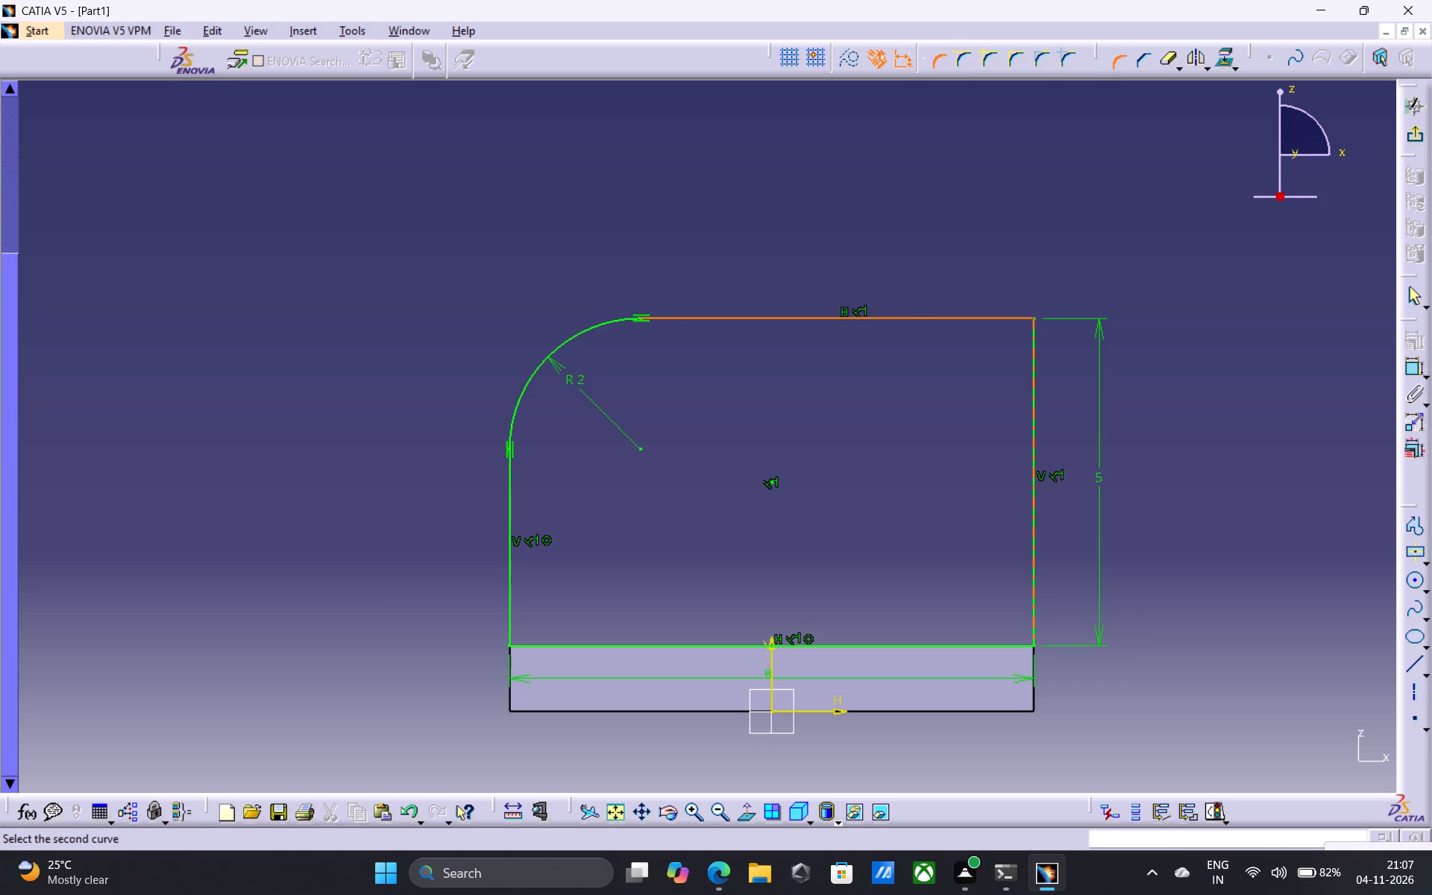
pyautogui.moveTo(1034, 416); pyautogui.dragTo(1026, 418)
pyautogui.press('Tab')
pyautogui.press('Tab')
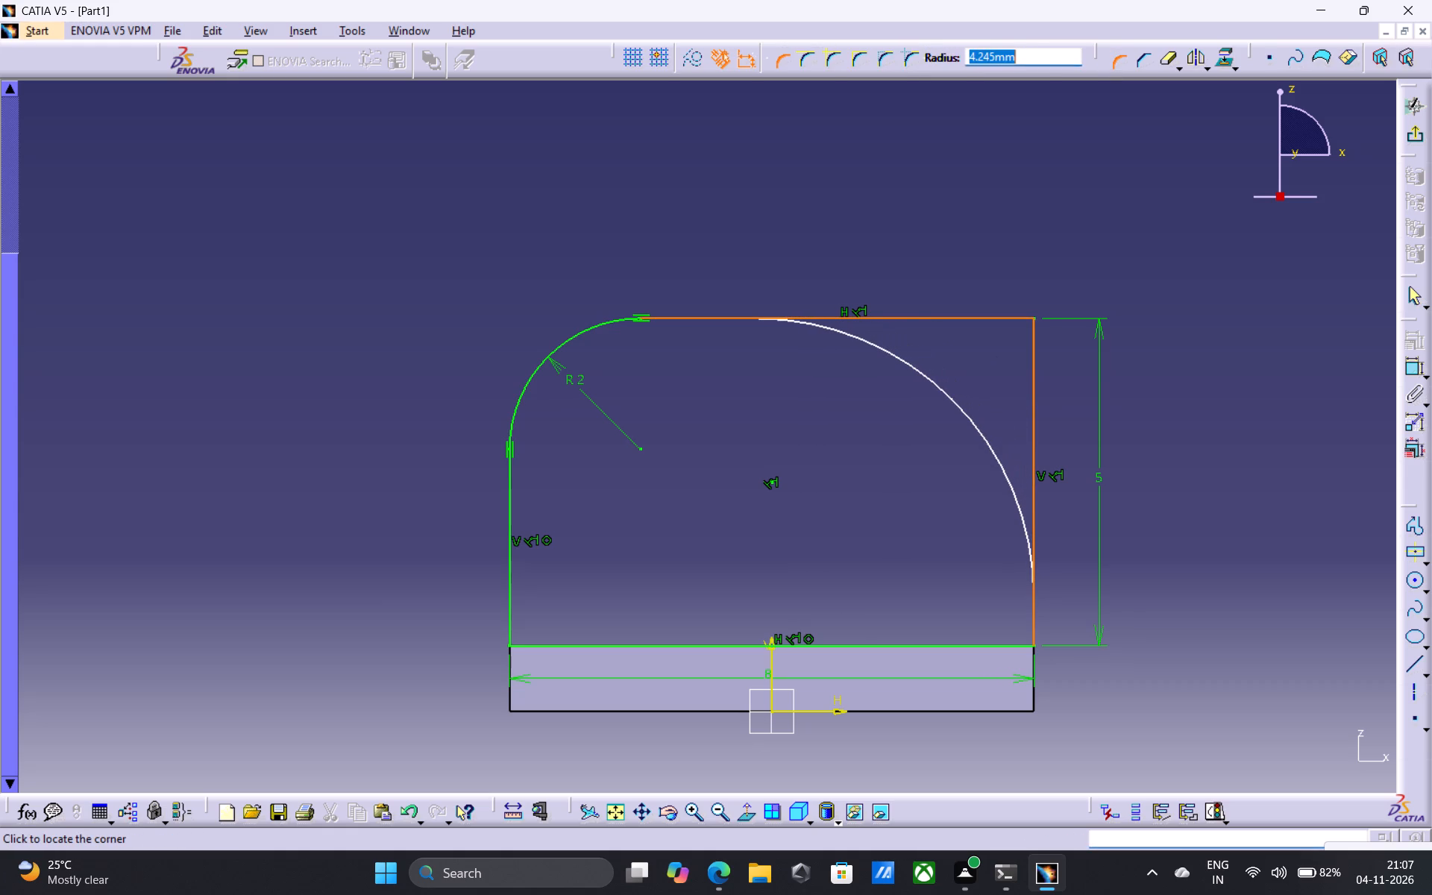
pyautogui.press('2')
pyautogui.press('Return')
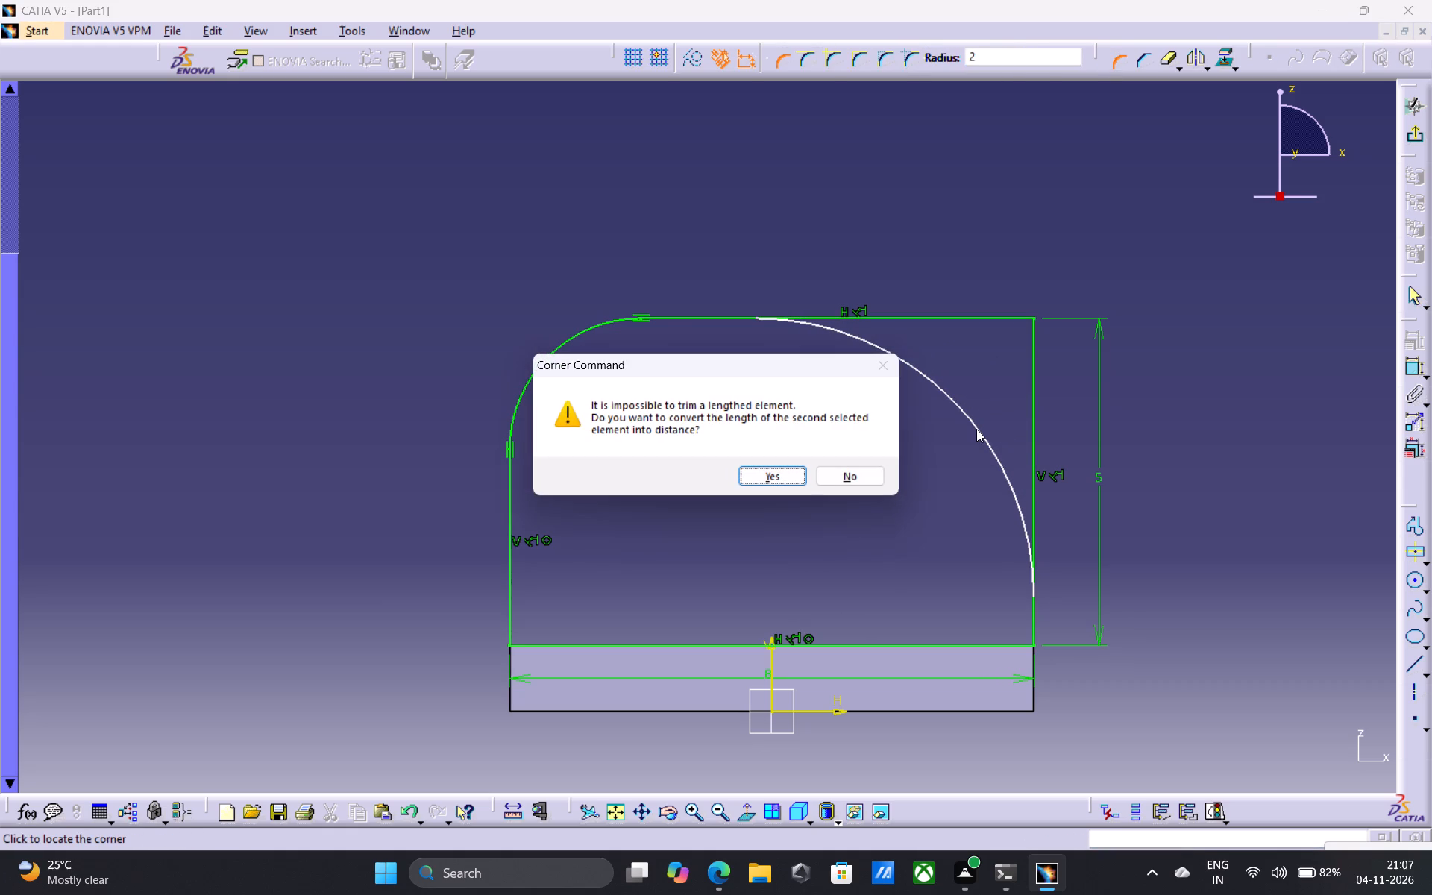
pyautogui.click(765, 472)
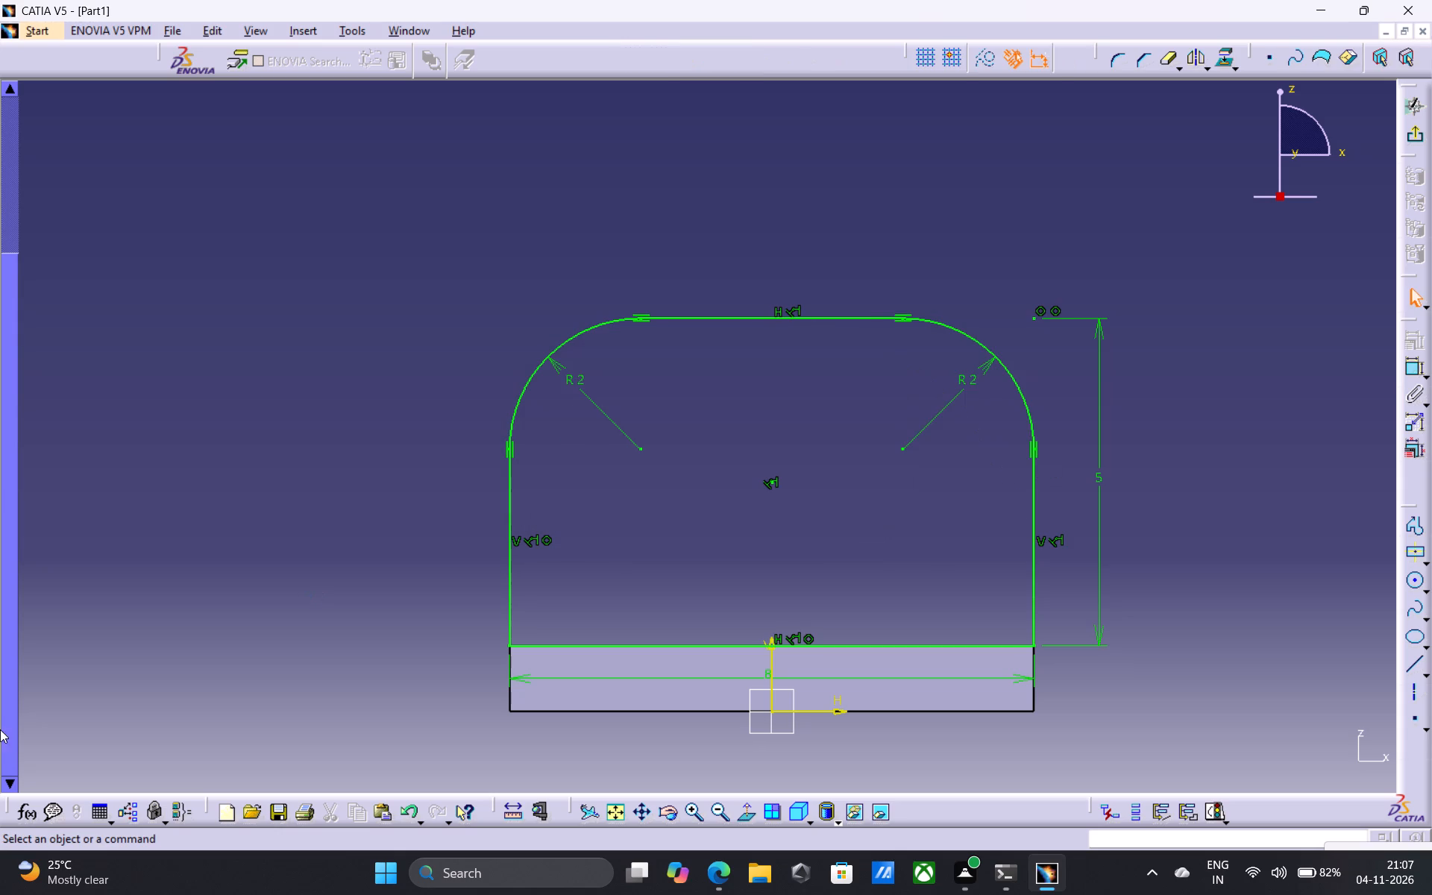
pyautogui.click(1417, 137)
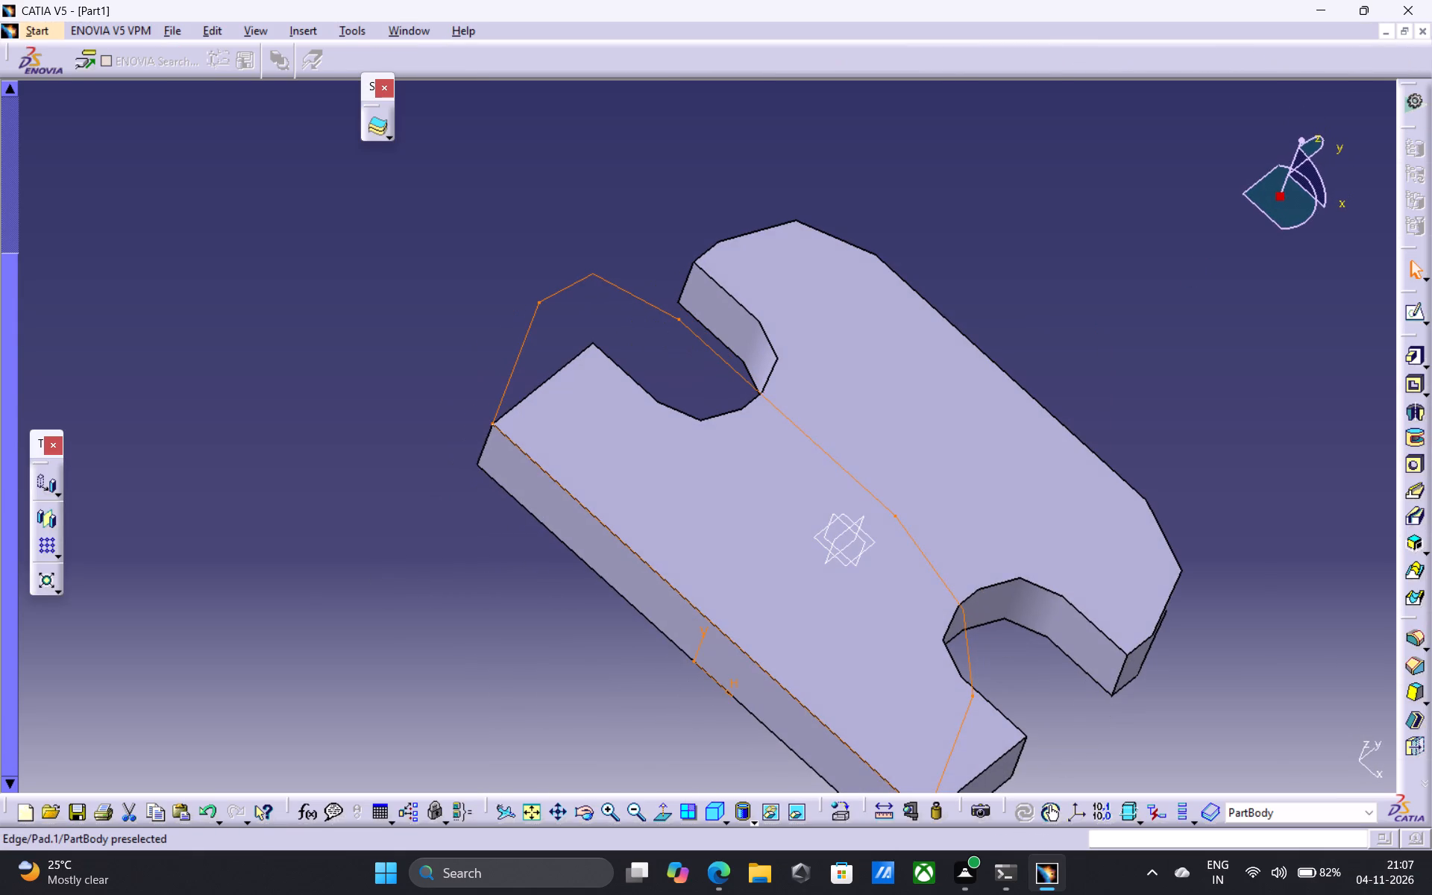
# Pad the round-cornered profile by 1 mm in the reversed direction, so the upright stands over the plate.
pyautogui.click(579, 811)
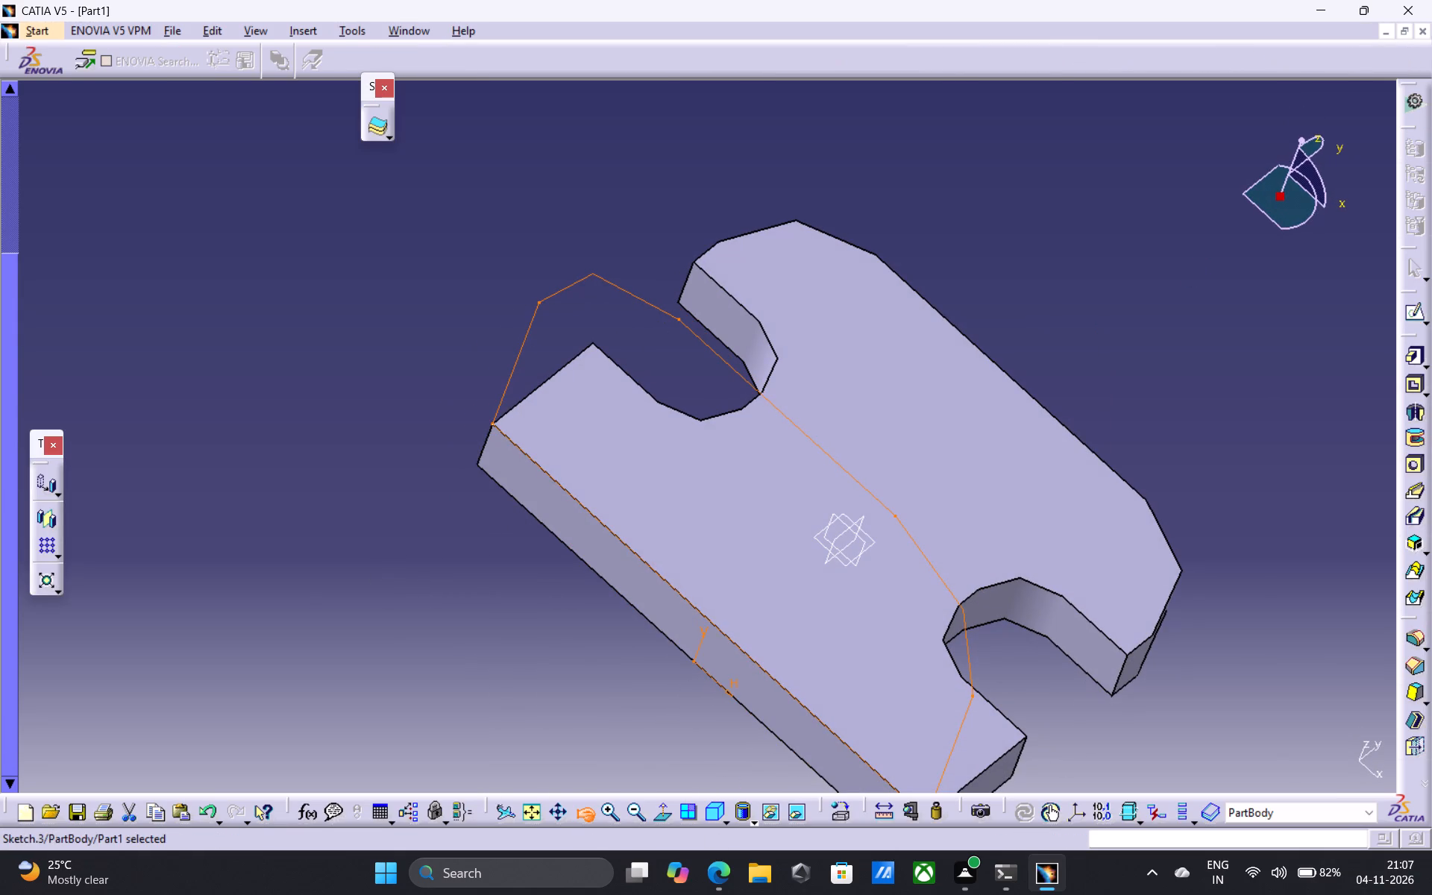
pyautogui.moveTo(1067, 732); pyautogui.dragTo(550, 492)
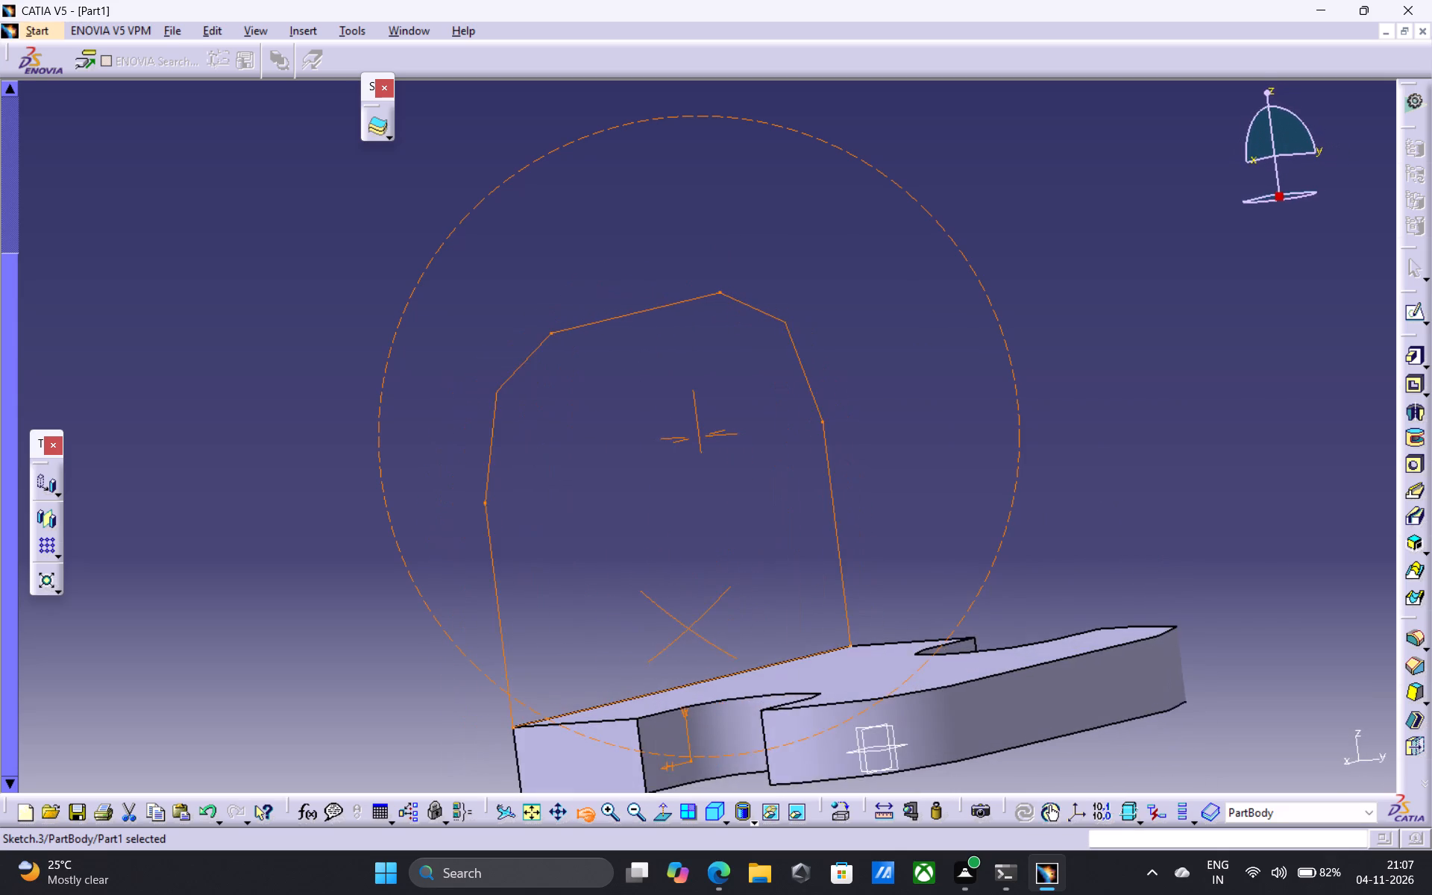
pyautogui.moveTo(550, 492); pyautogui.dragTo(607, 471)
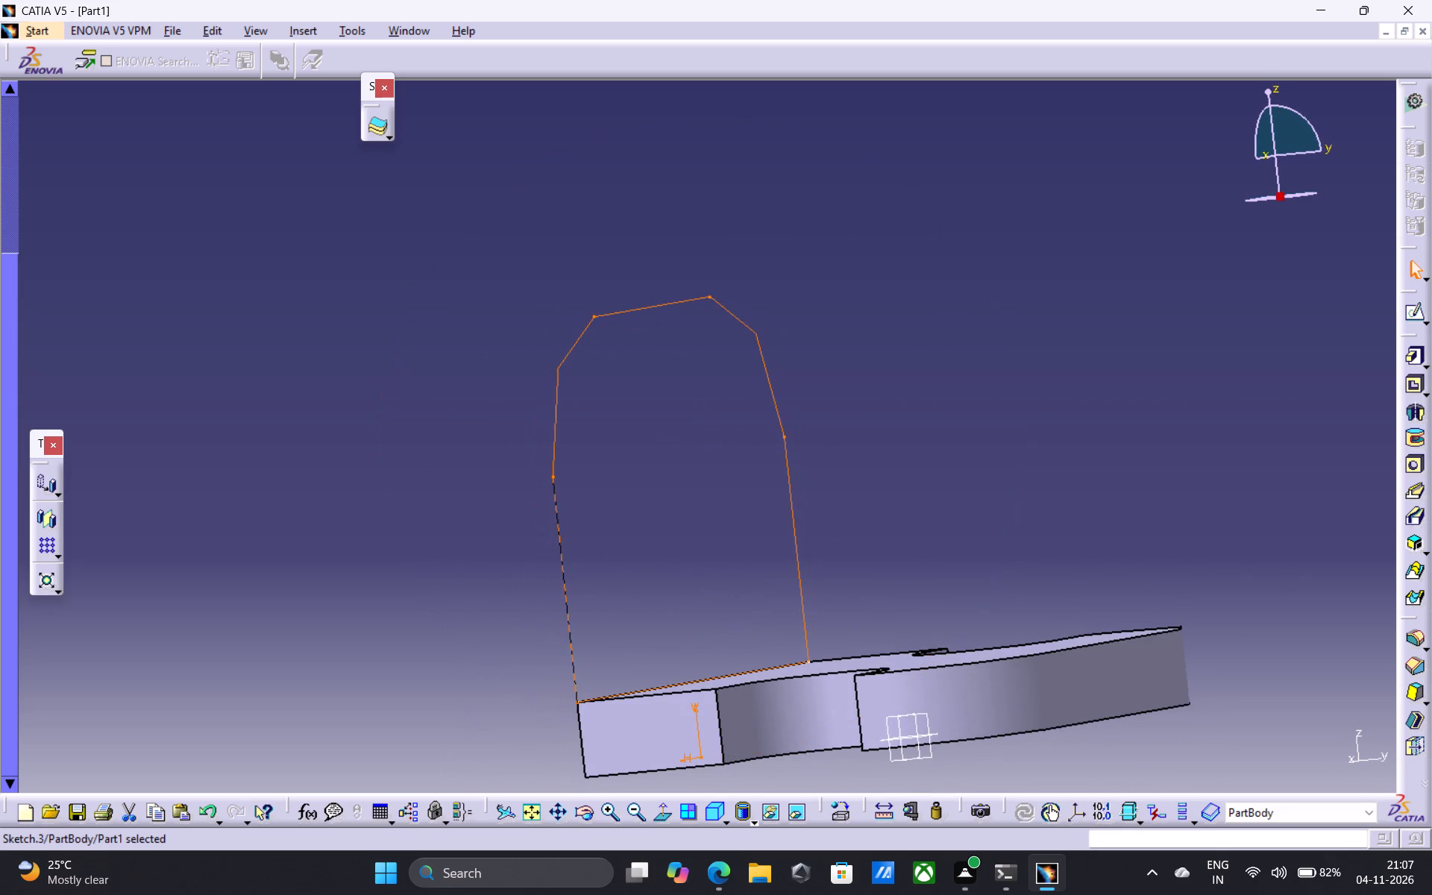
pyautogui.press('Escape')
pyautogui.press('Escape')
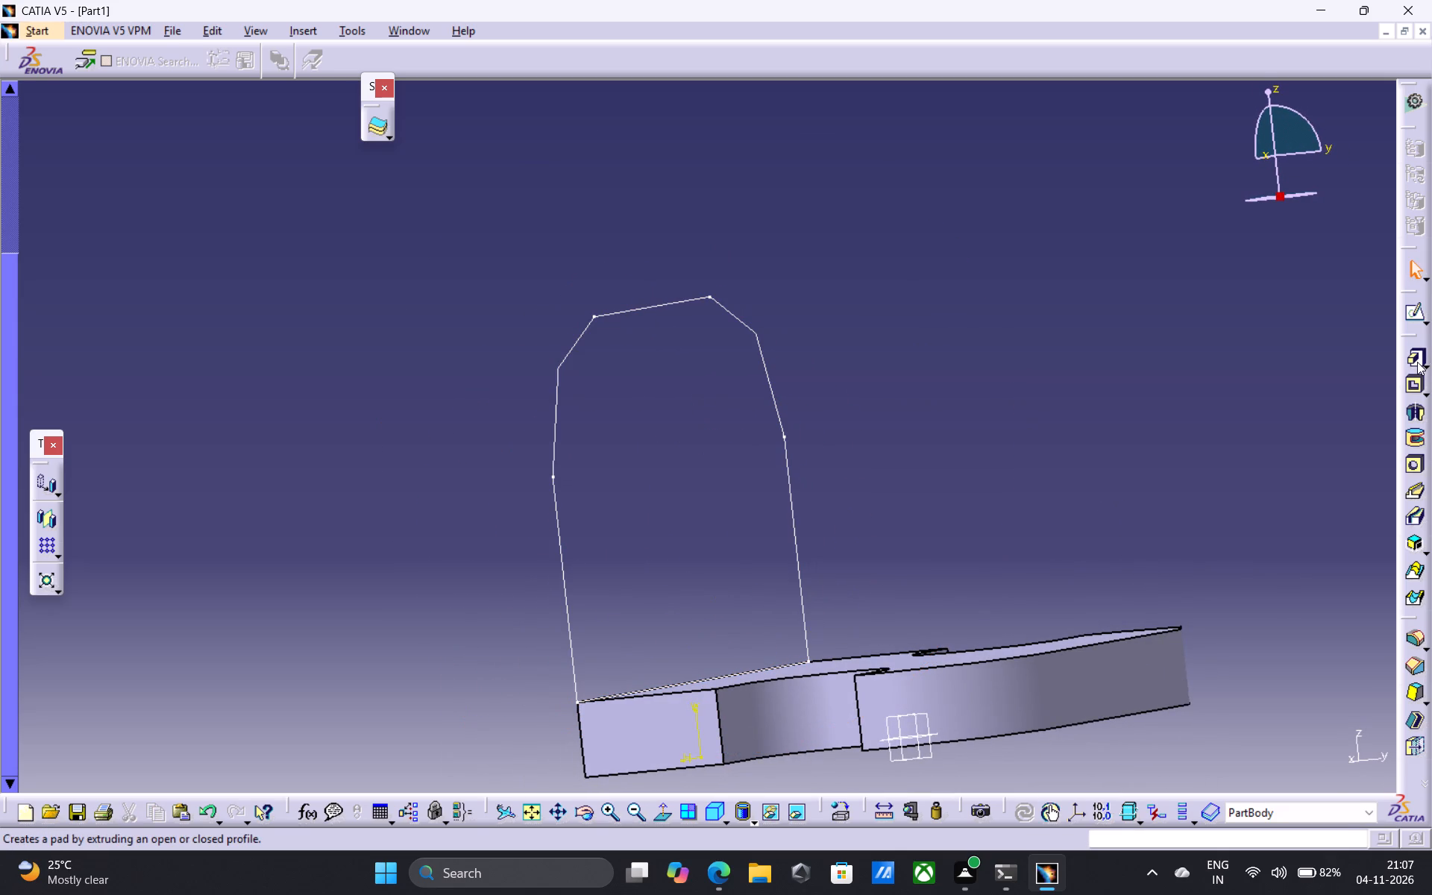
pyautogui.click(1417, 362)
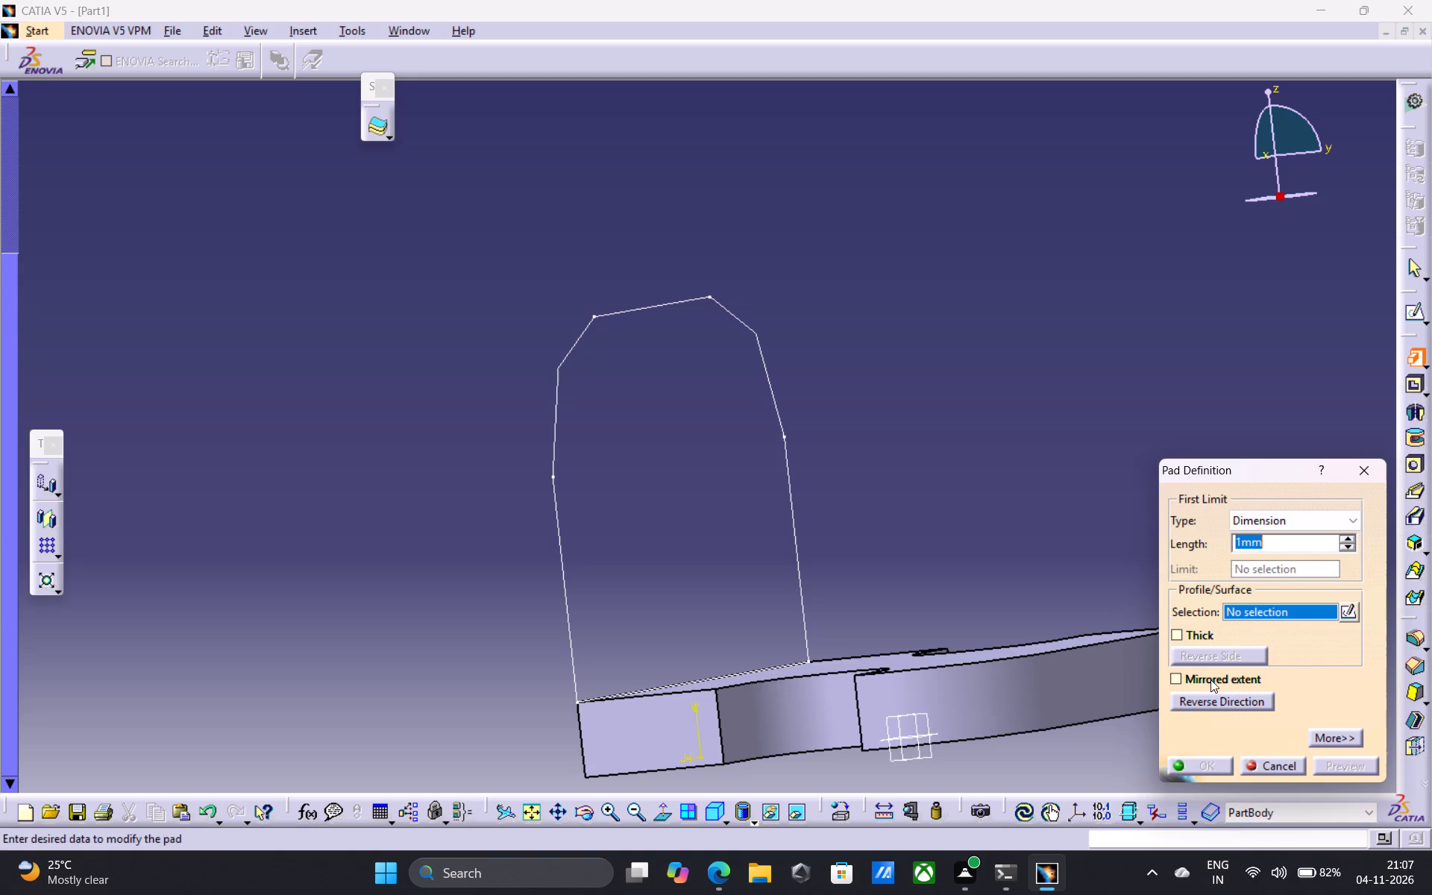
pyautogui.click(1365, 471)
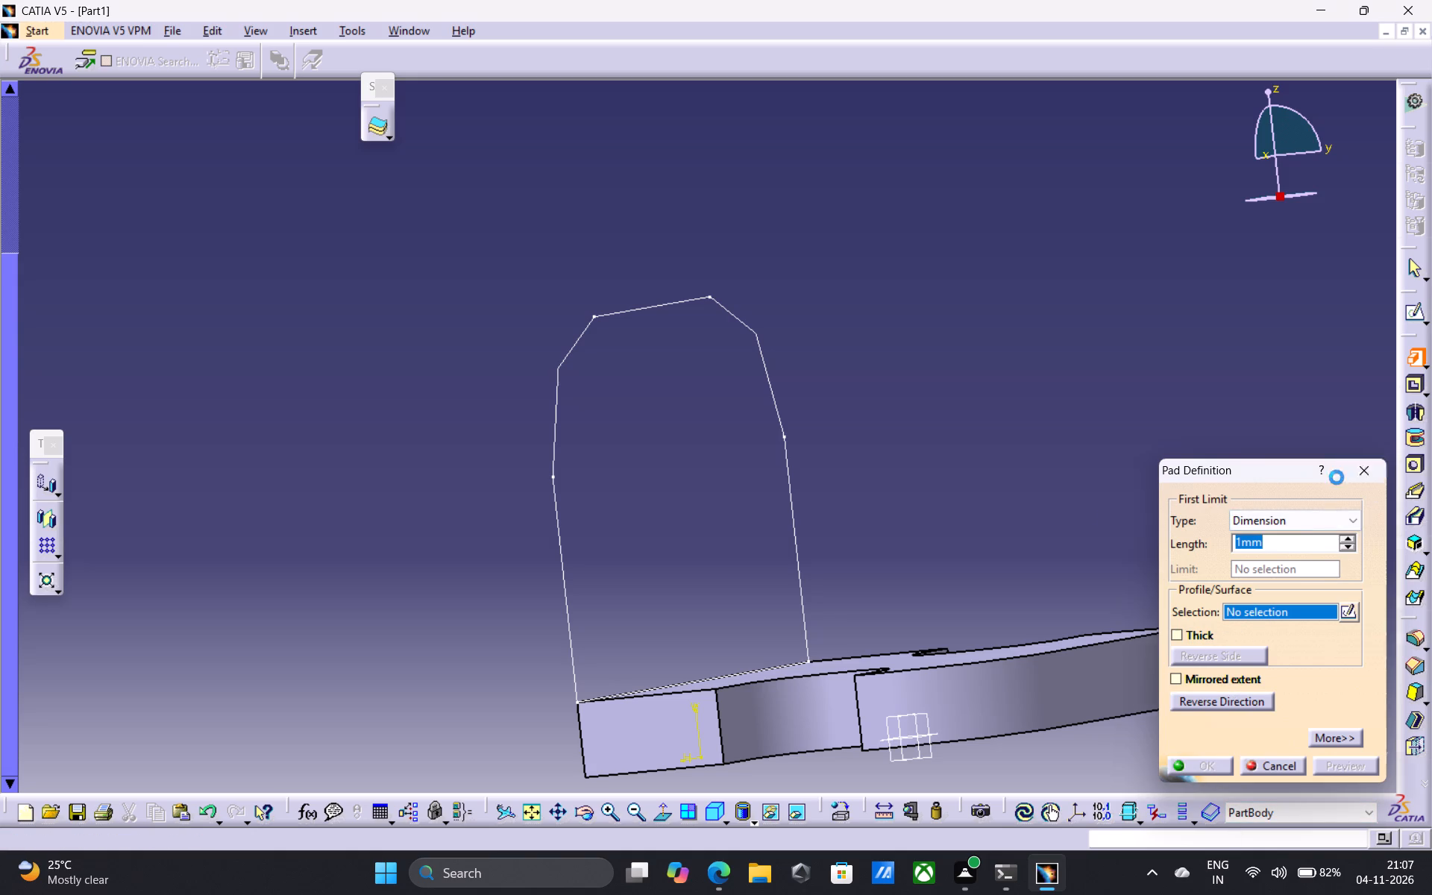
pyautogui.click(638, 305)
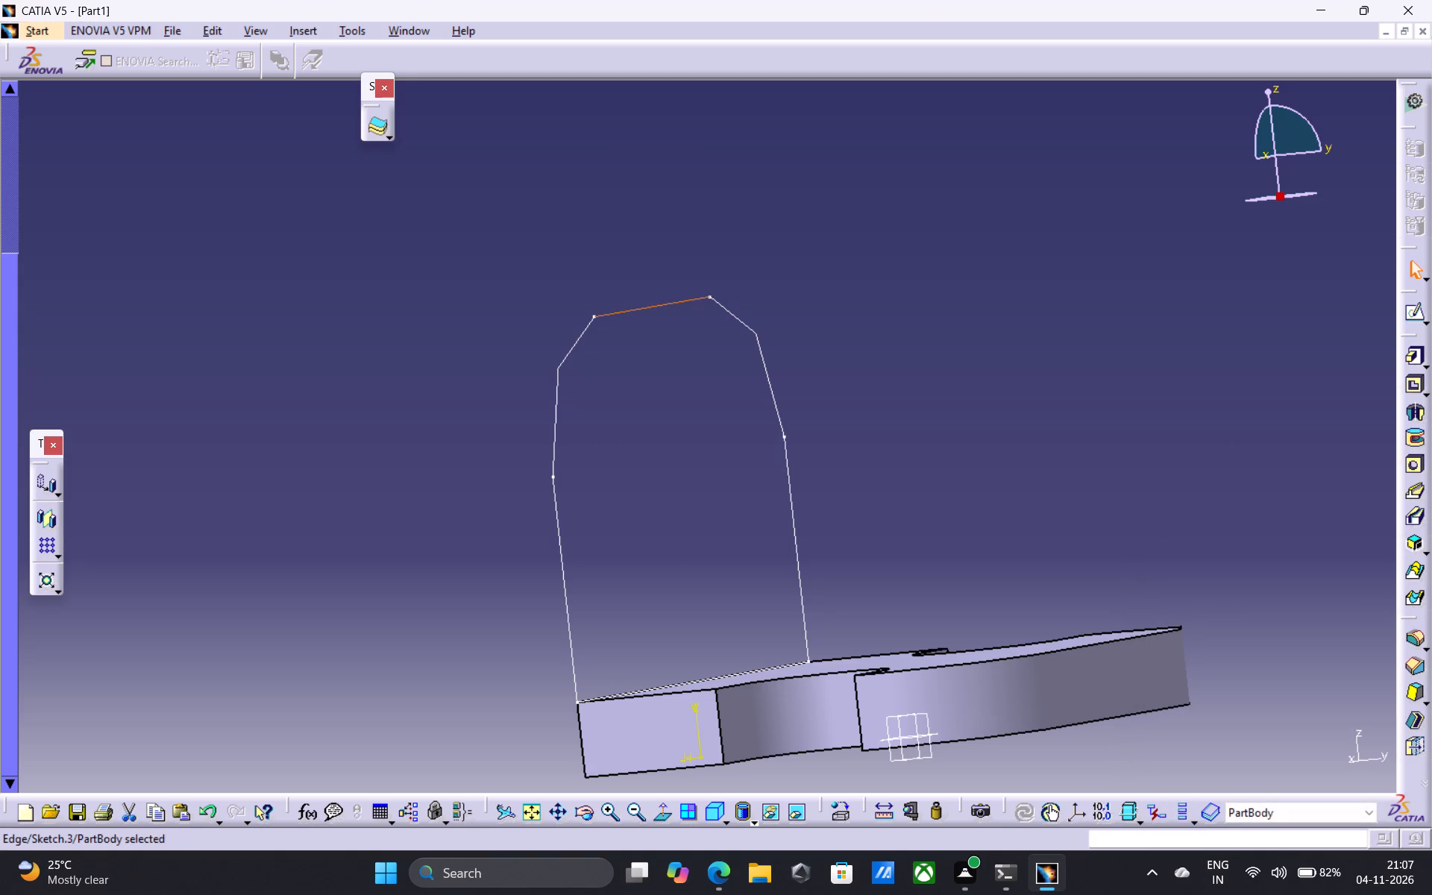
pyautogui.click(1417, 351)
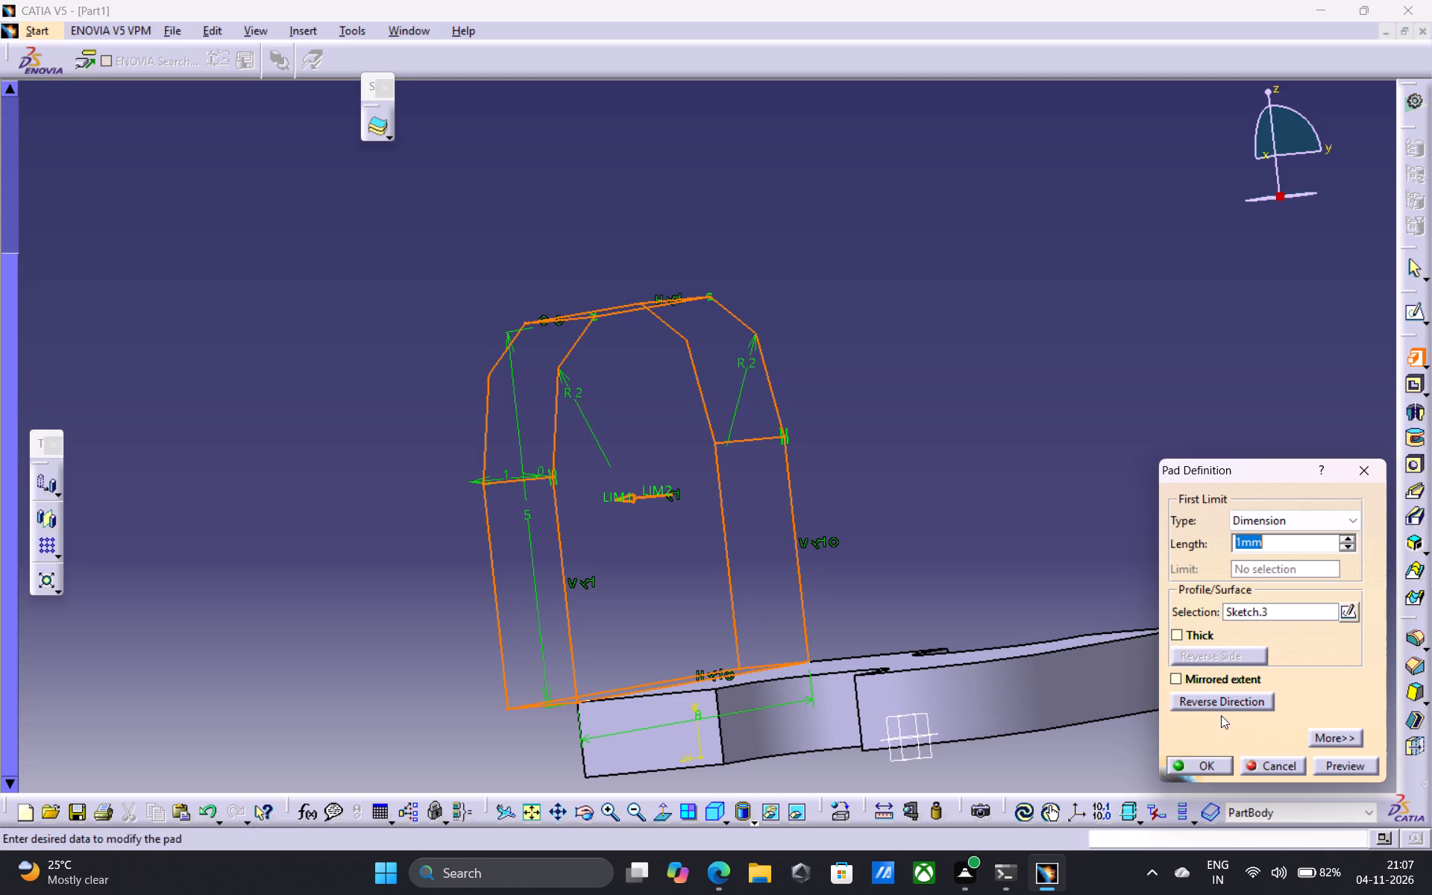
pyautogui.click(1210, 696)
pyautogui.click(1184, 768)
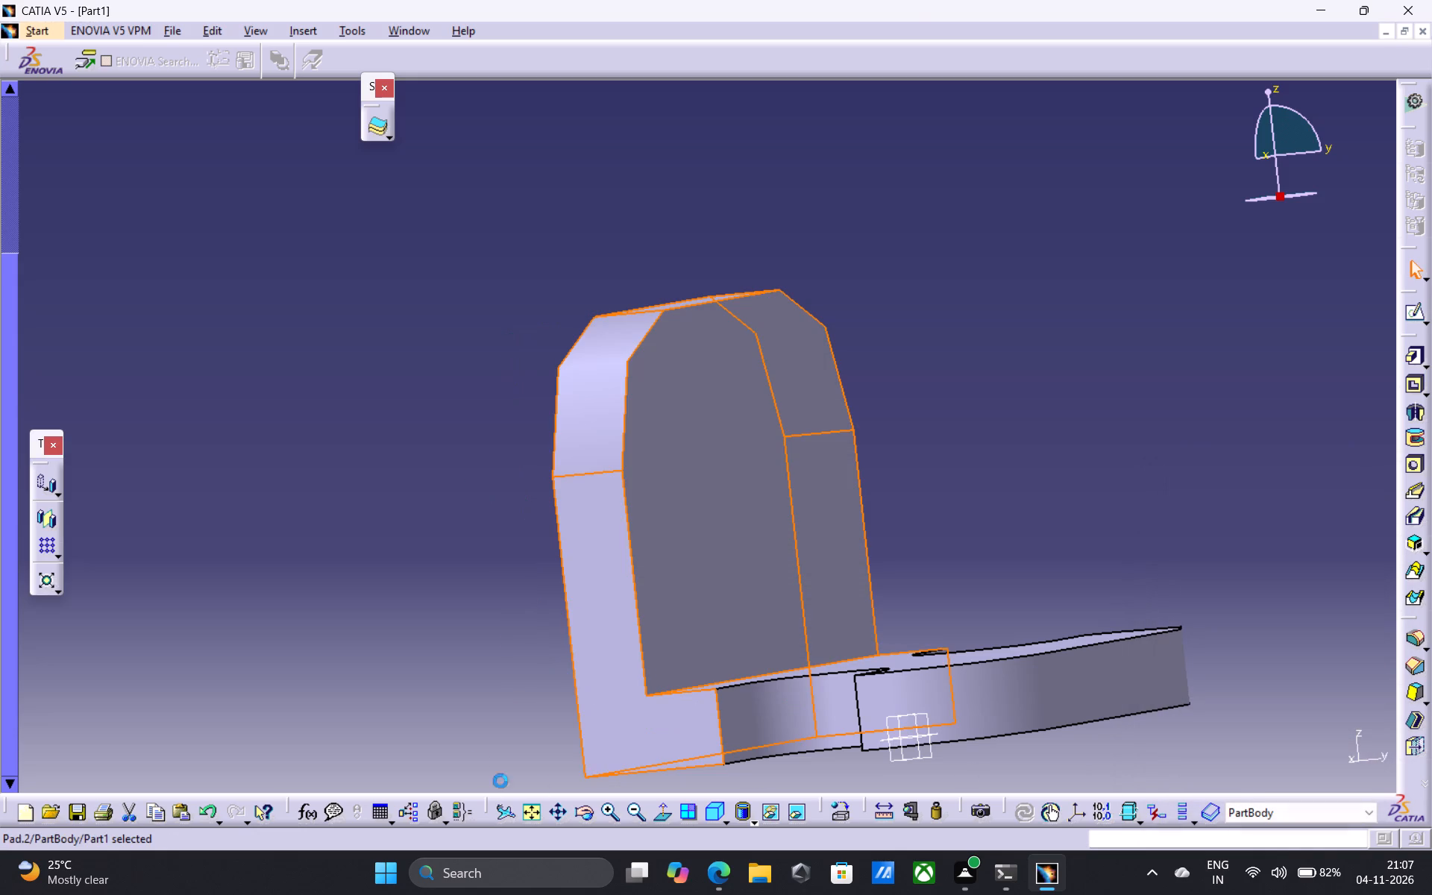
# On the upright's inner face, sketch two circles about 1 mm and 0.9 mm in diameter near its upper left and right corners.
pyautogui.click(759, 512)
pyautogui.click(1417, 315)
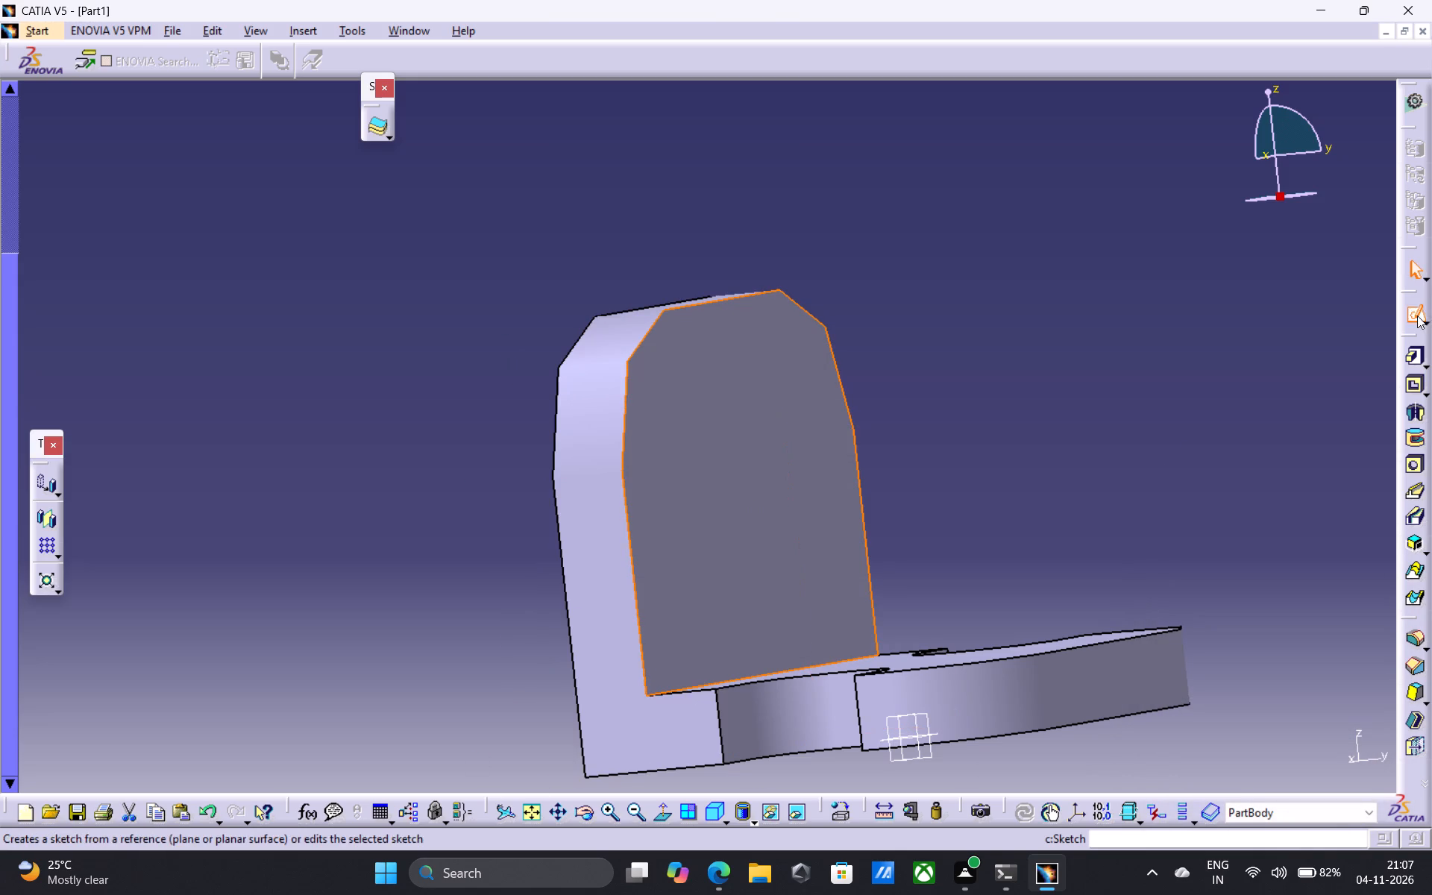
pyautogui.moveTo(970, 527); pyautogui.dragTo(926, 389, button='middle')
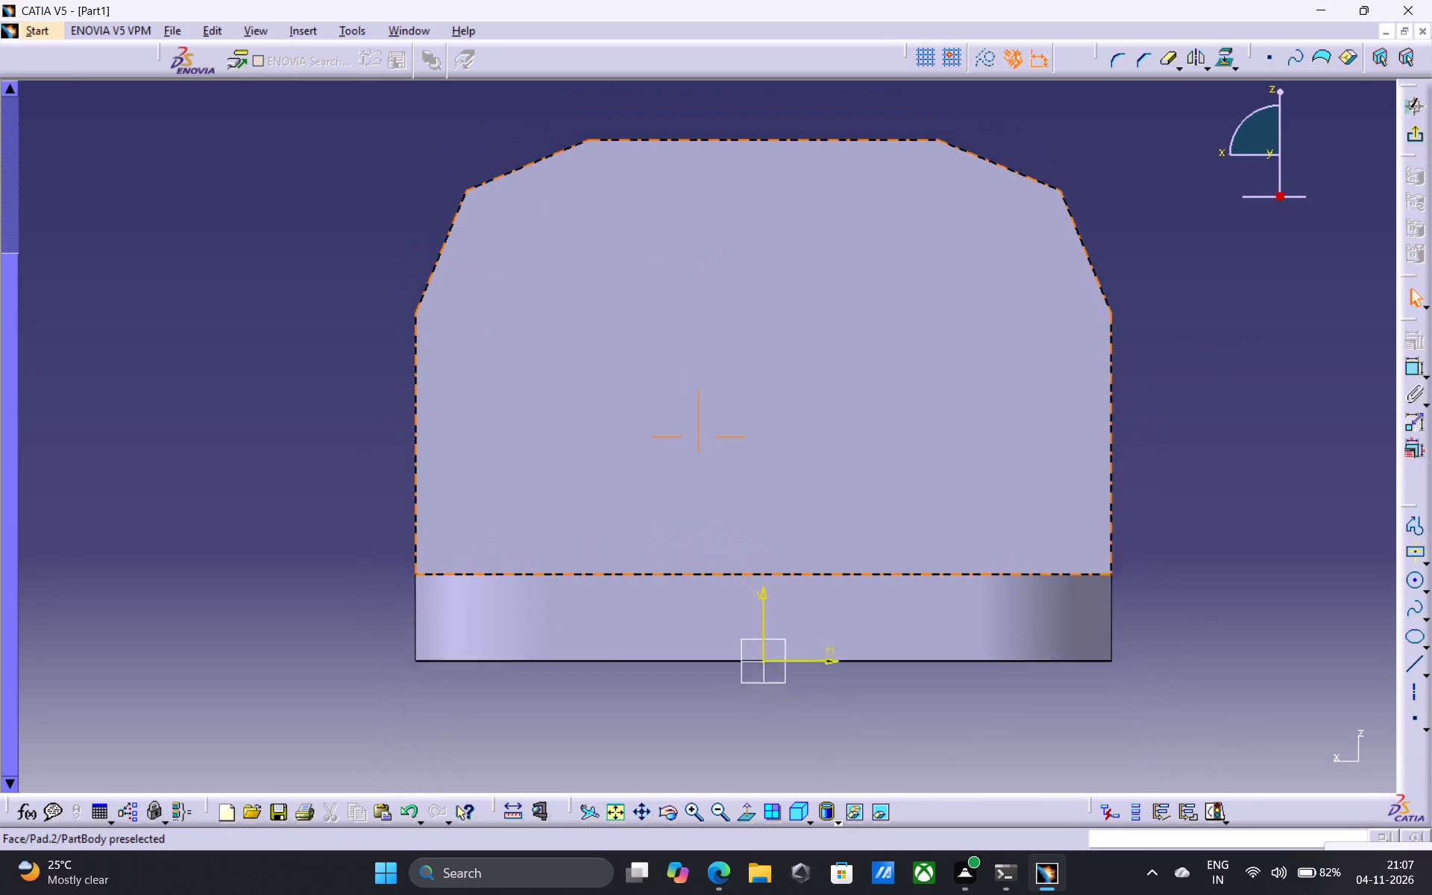
pyautogui.moveTo(926, 389); pyautogui.dragTo(940, 417, button='middle')
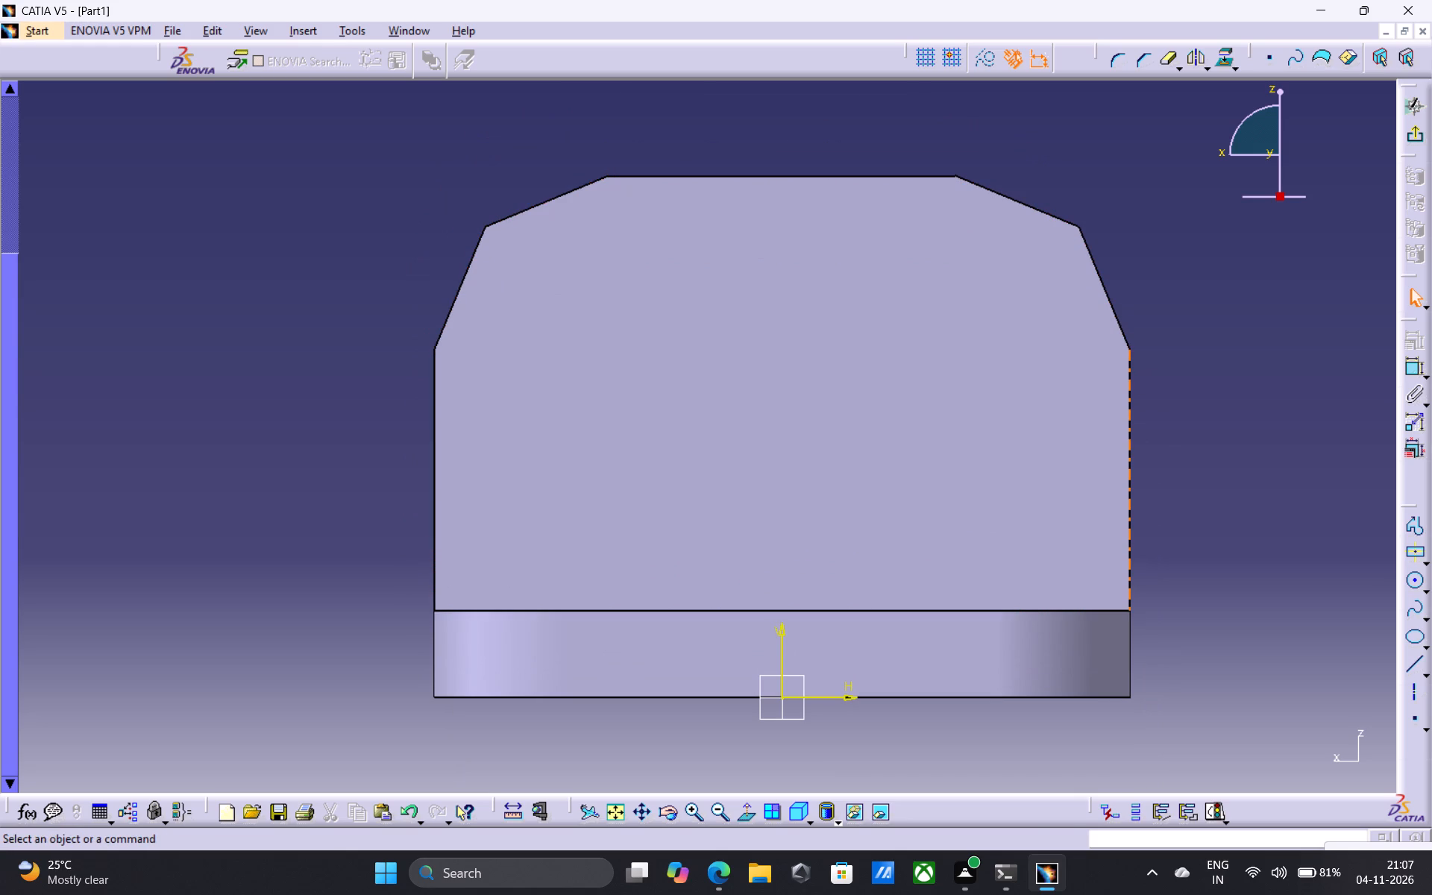
pyautogui.click(1413, 580)
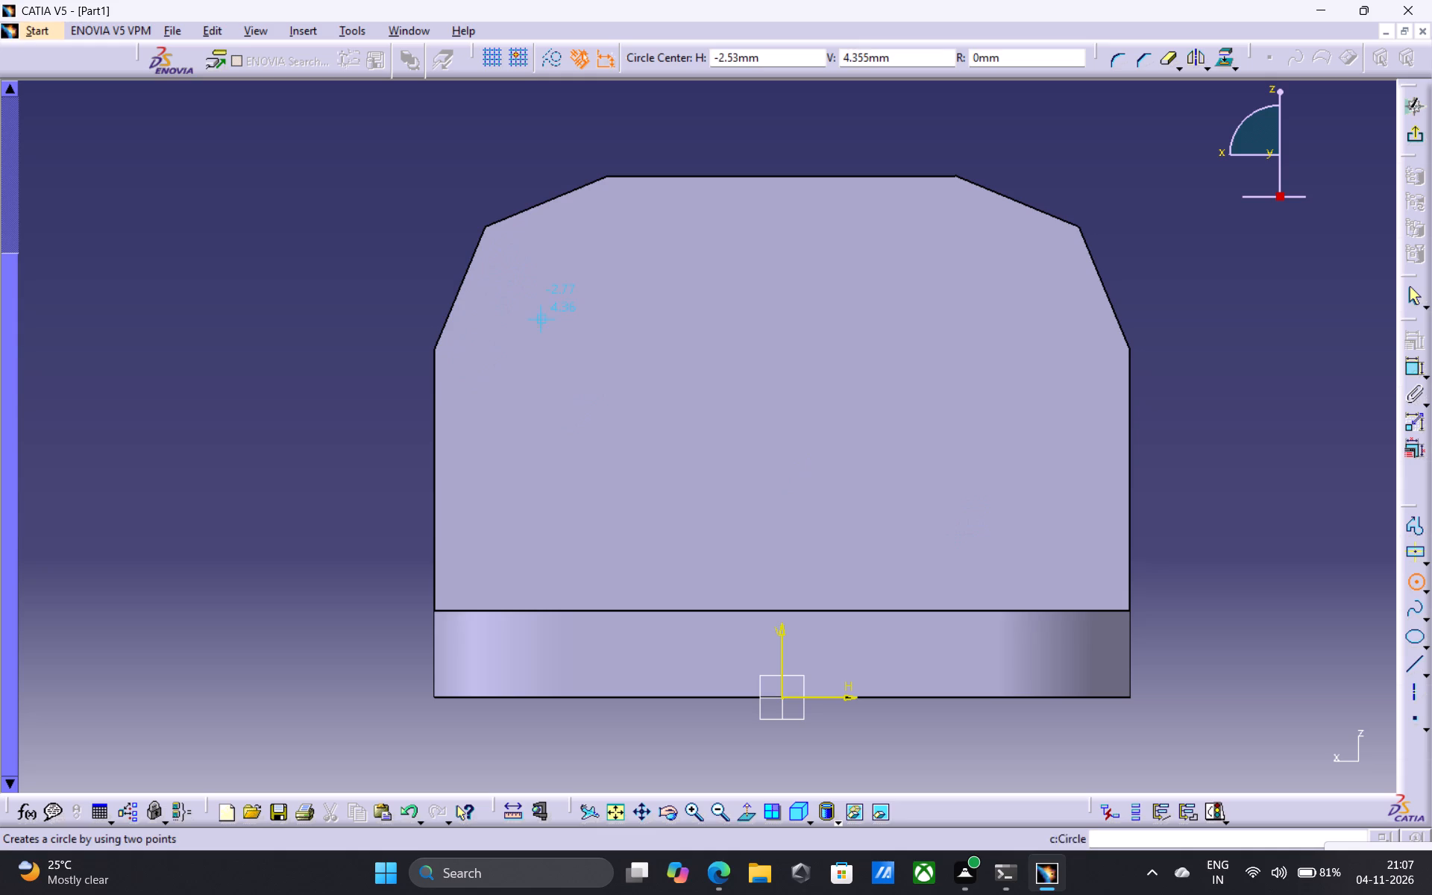
pyautogui.click(565, 318)
pyautogui.click(600, 348)
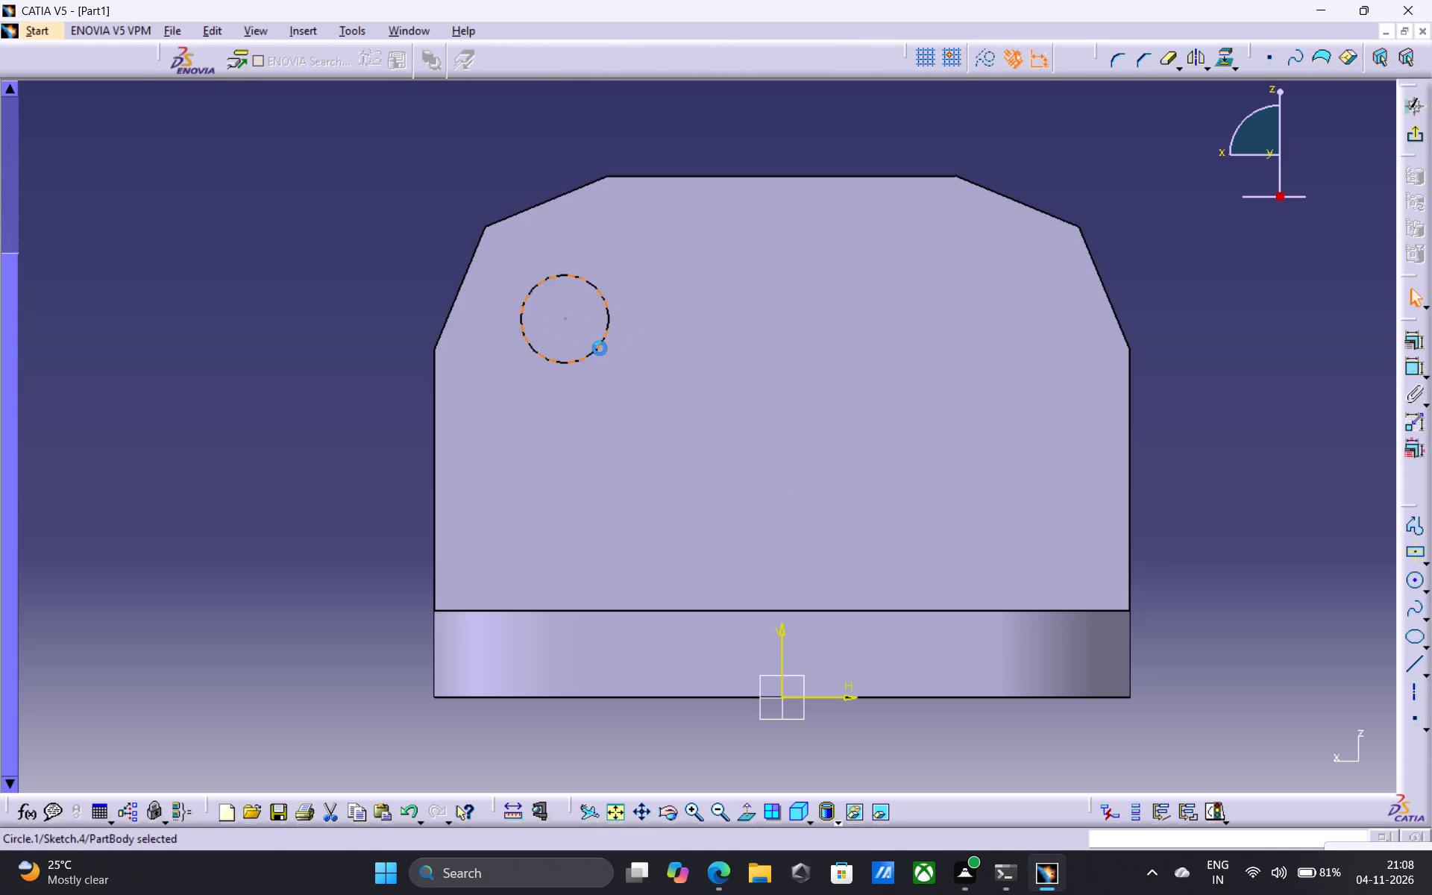
pyautogui.click(1413, 581)
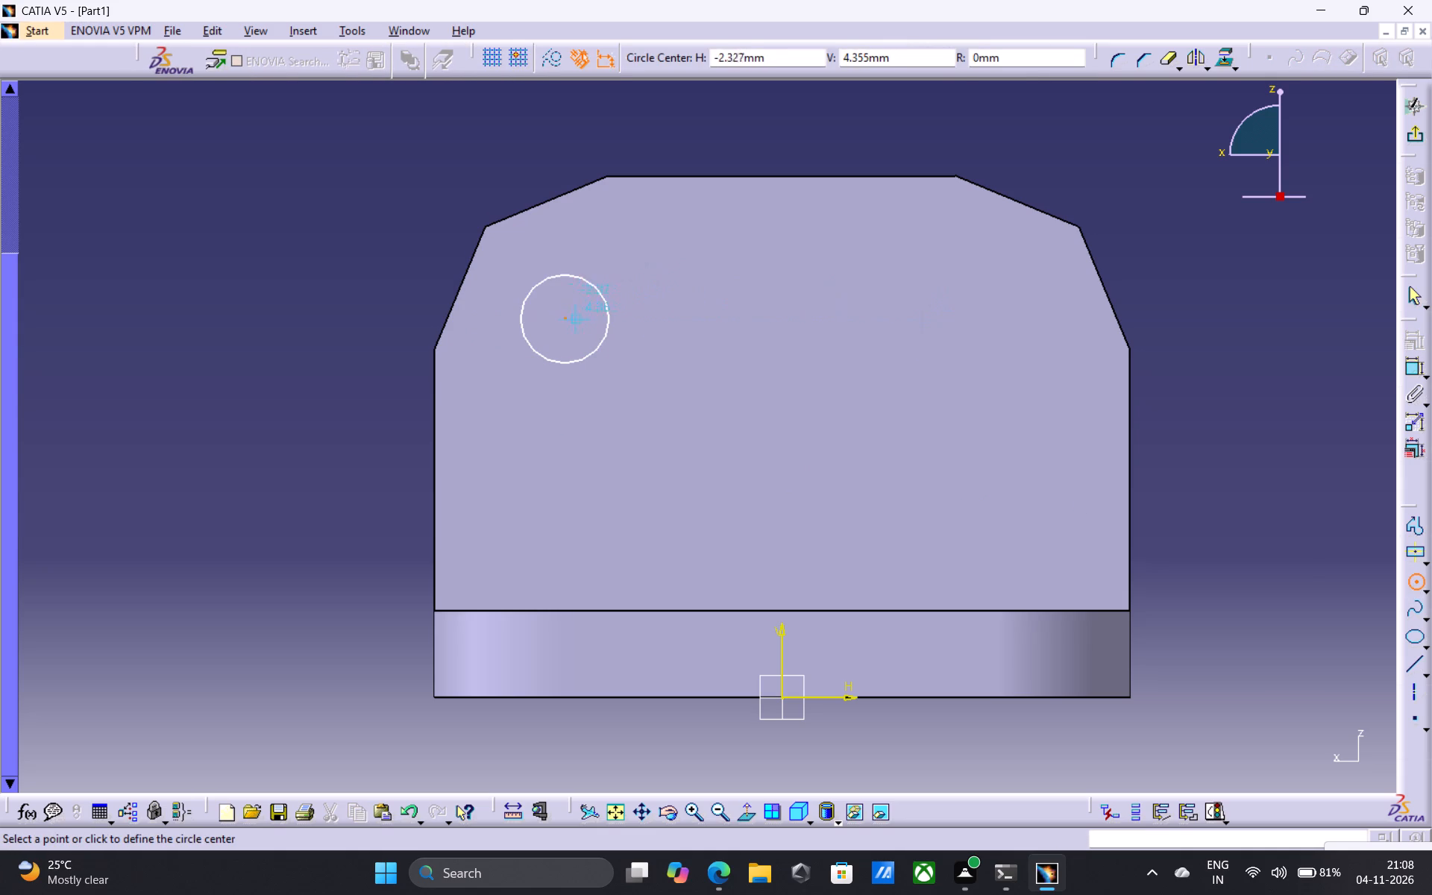
pyautogui.click(993, 321)
pyautogui.click(985, 359)
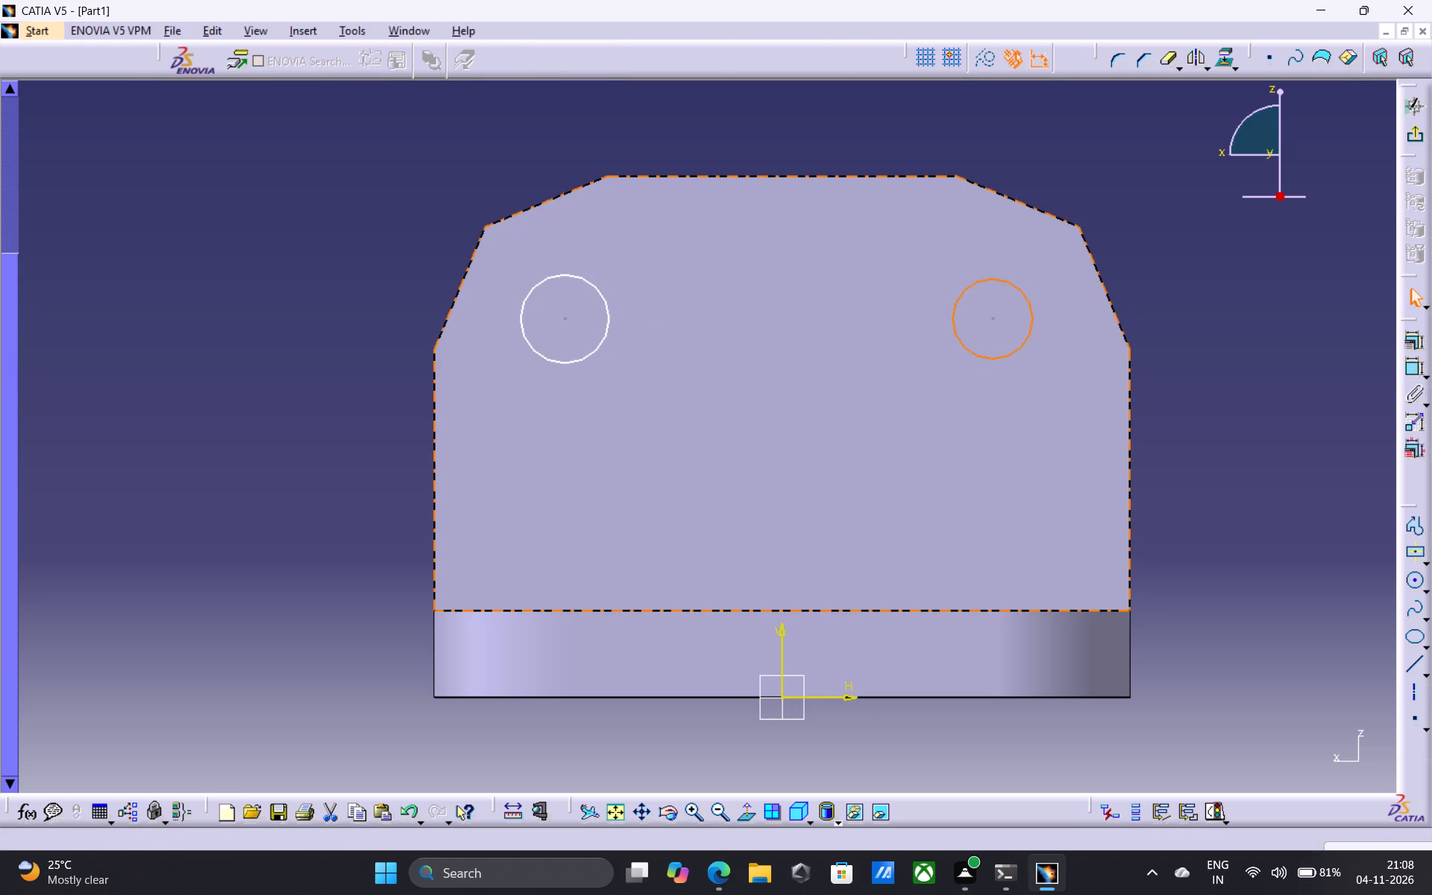
# Constrain the left circle concentric with the upright's rounded upper left corner.
pyautogui.click(504, 220)
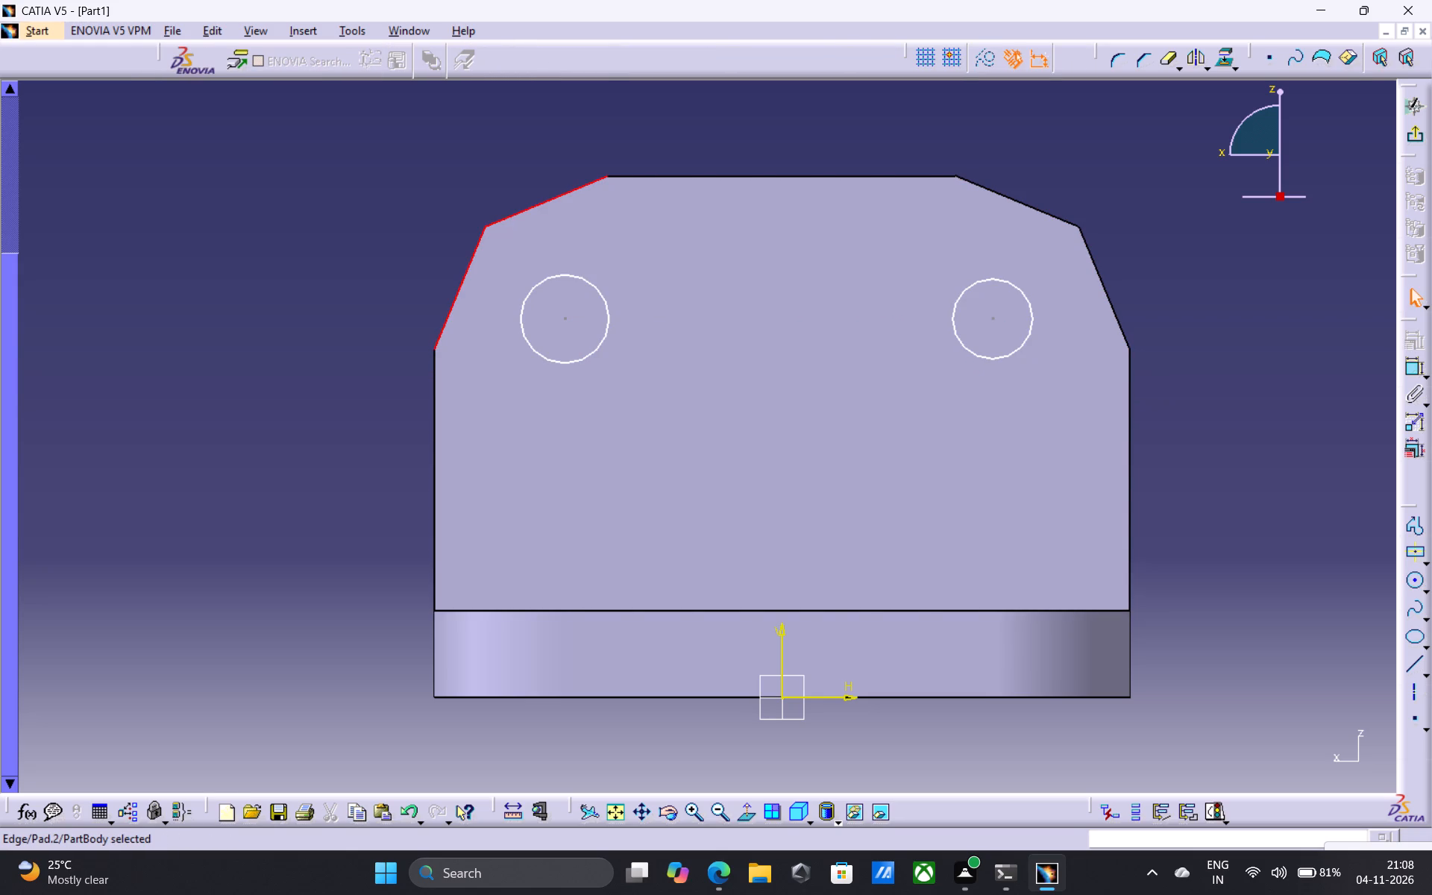
pyautogui.keyDown('ctrl'); pyautogui.click(533, 285); pyautogui.keyUp('ctrl')
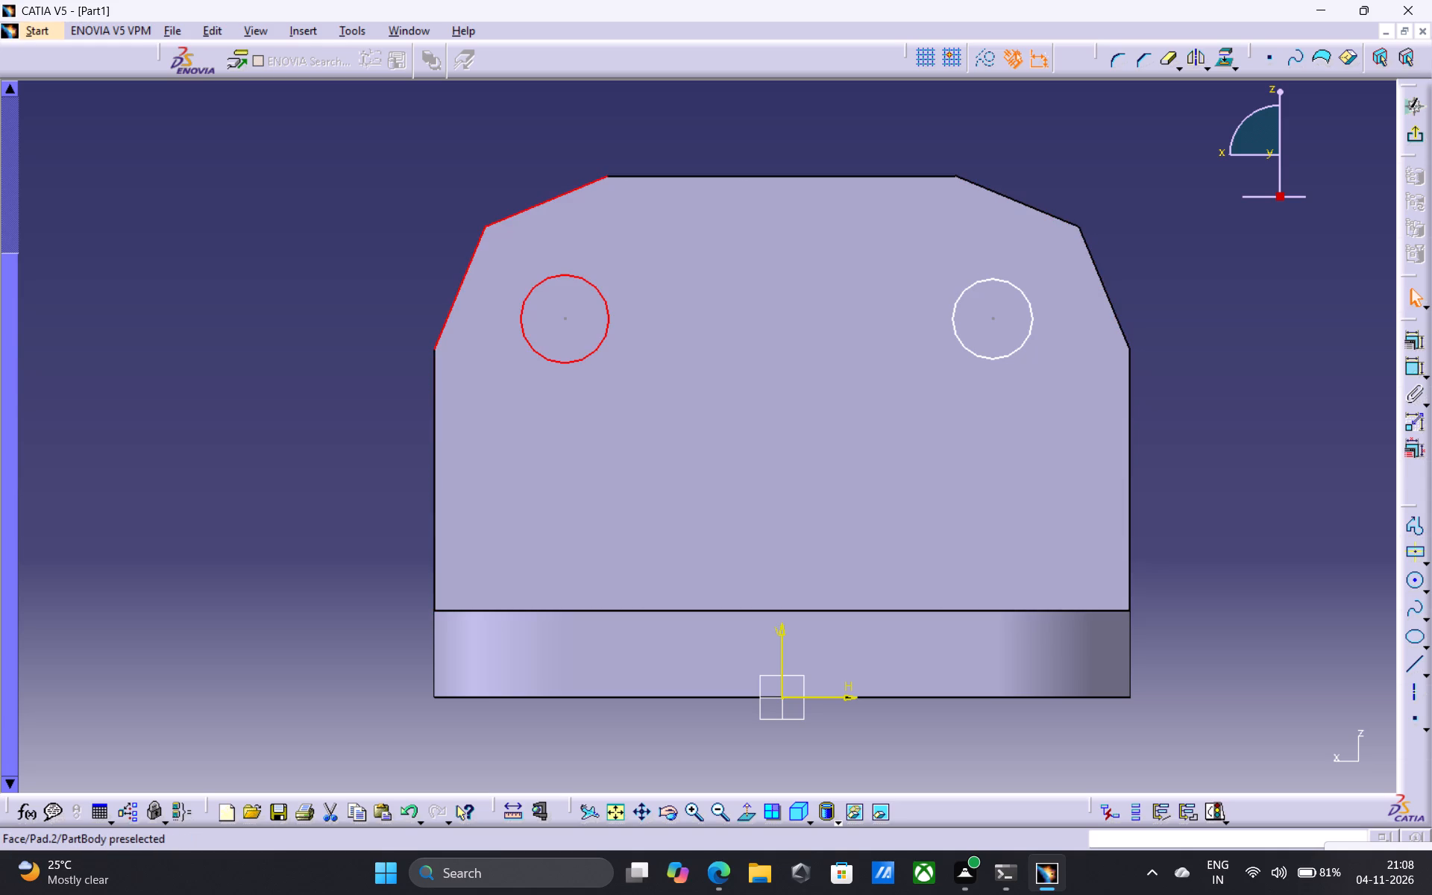
pyautogui.click(1416, 344)
pyautogui.click(1290, 608)
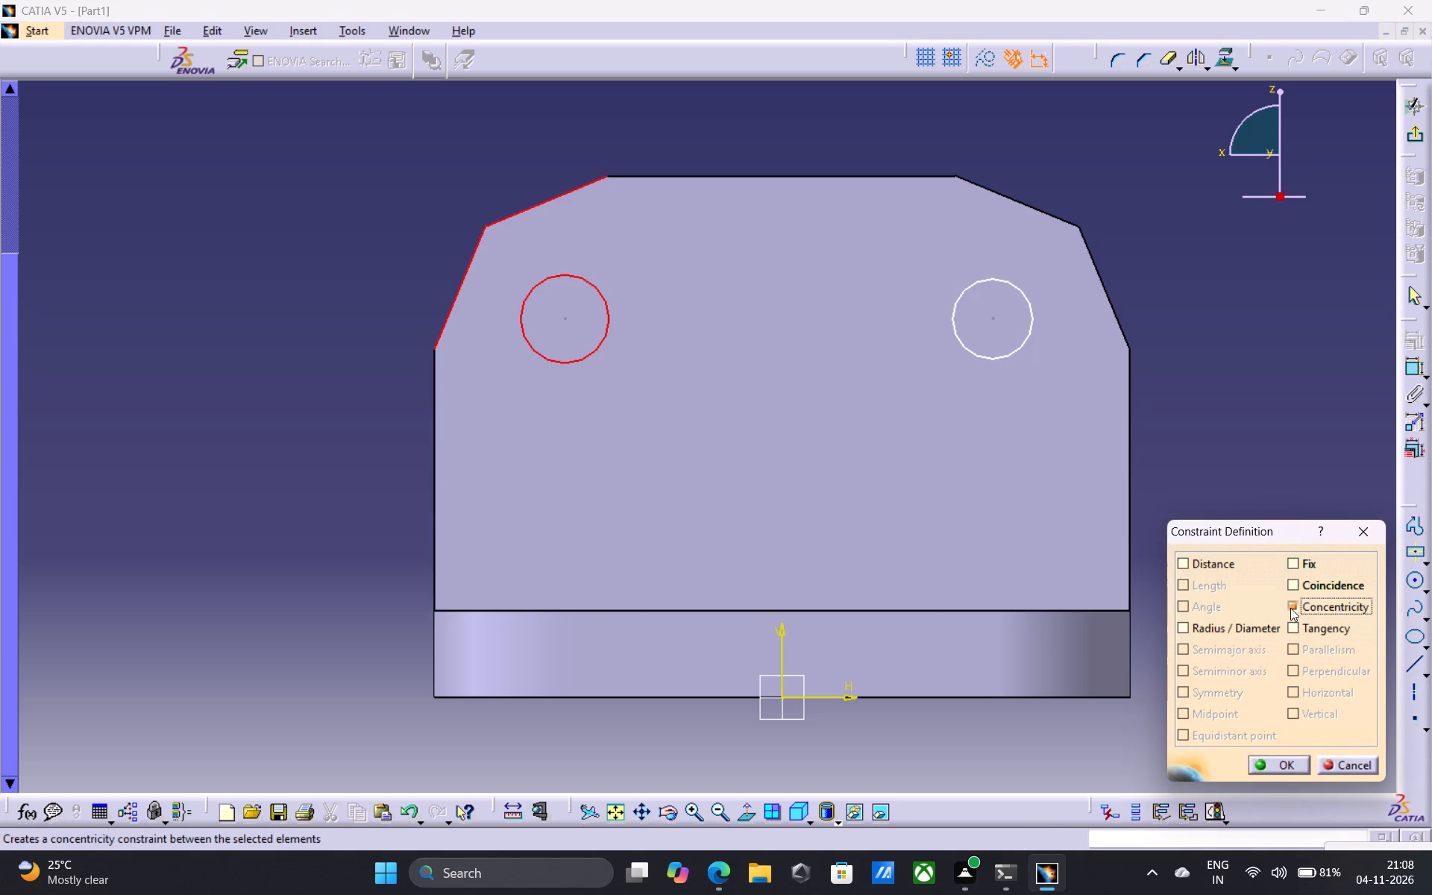
pyautogui.click(1295, 767)
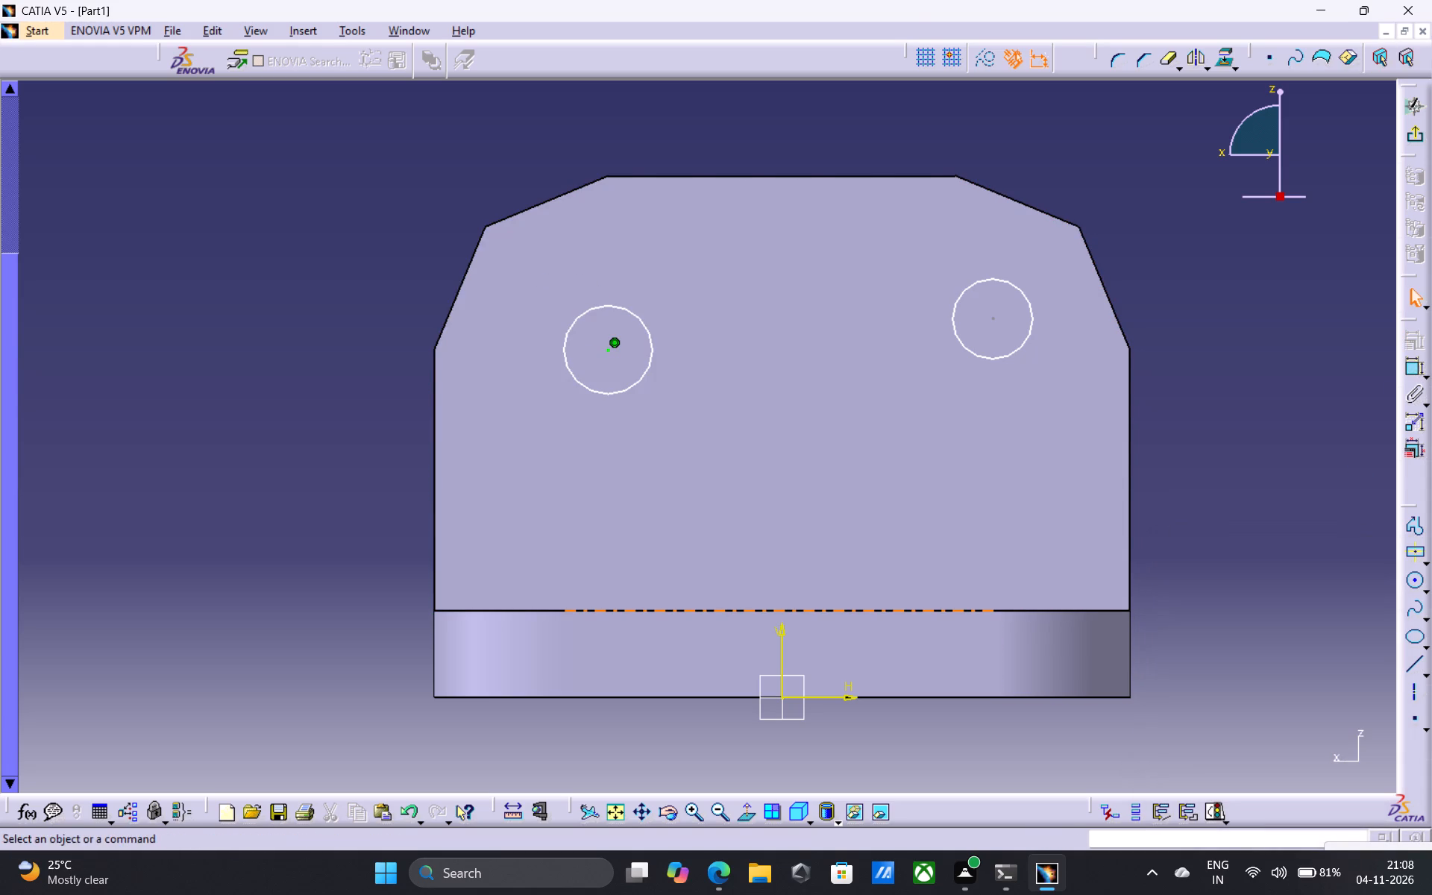
# Constrain the right circle concentric with the upright's rounded upper right corner.
pyautogui.click(1019, 288)
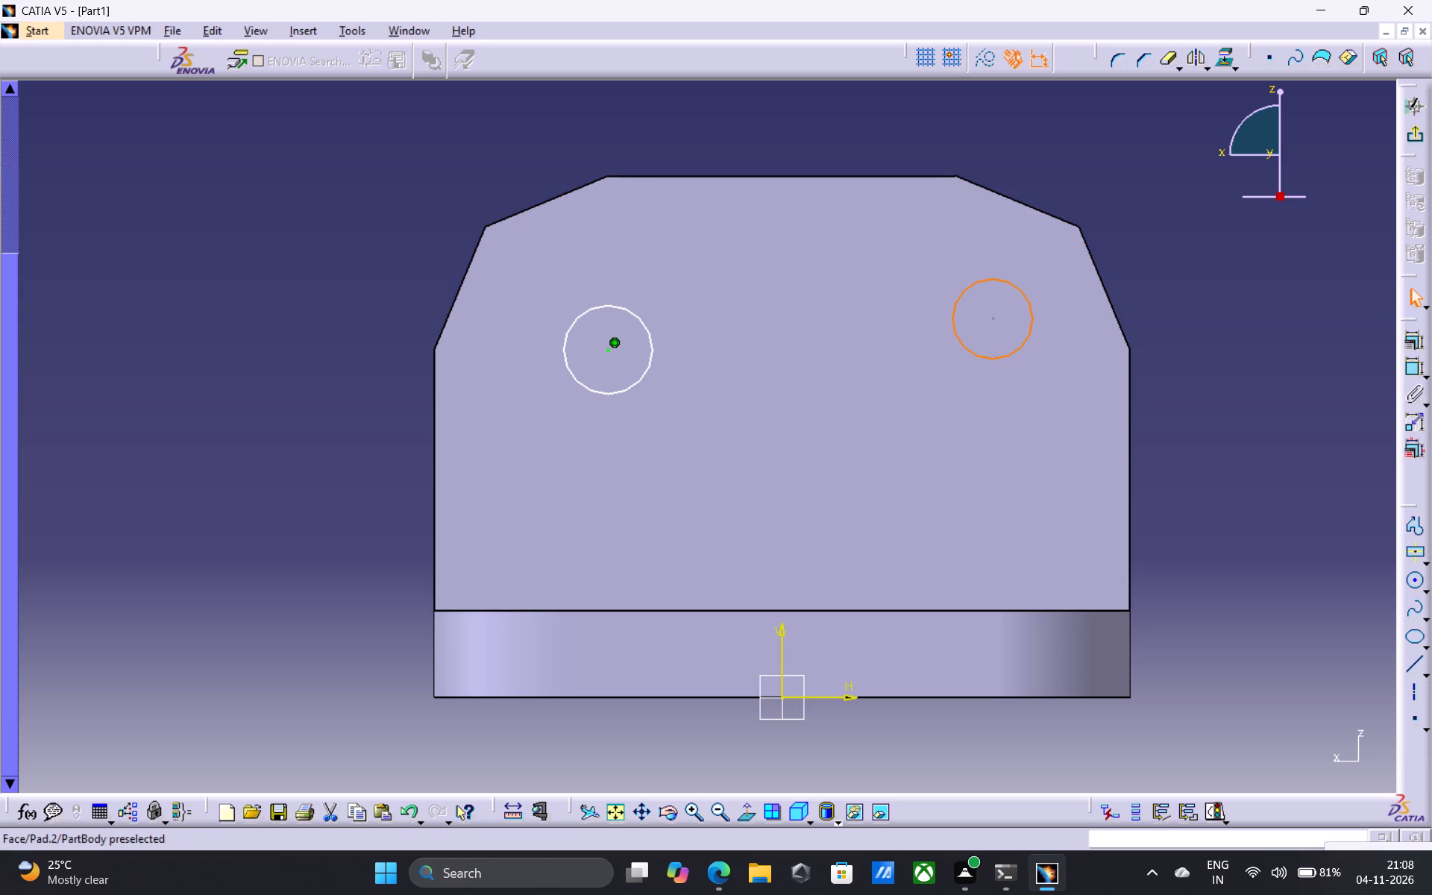
pyautogui.keyDown('ctrl'); pyautogui.click(1069, 222); pyautogui.keyUp('ctrl')
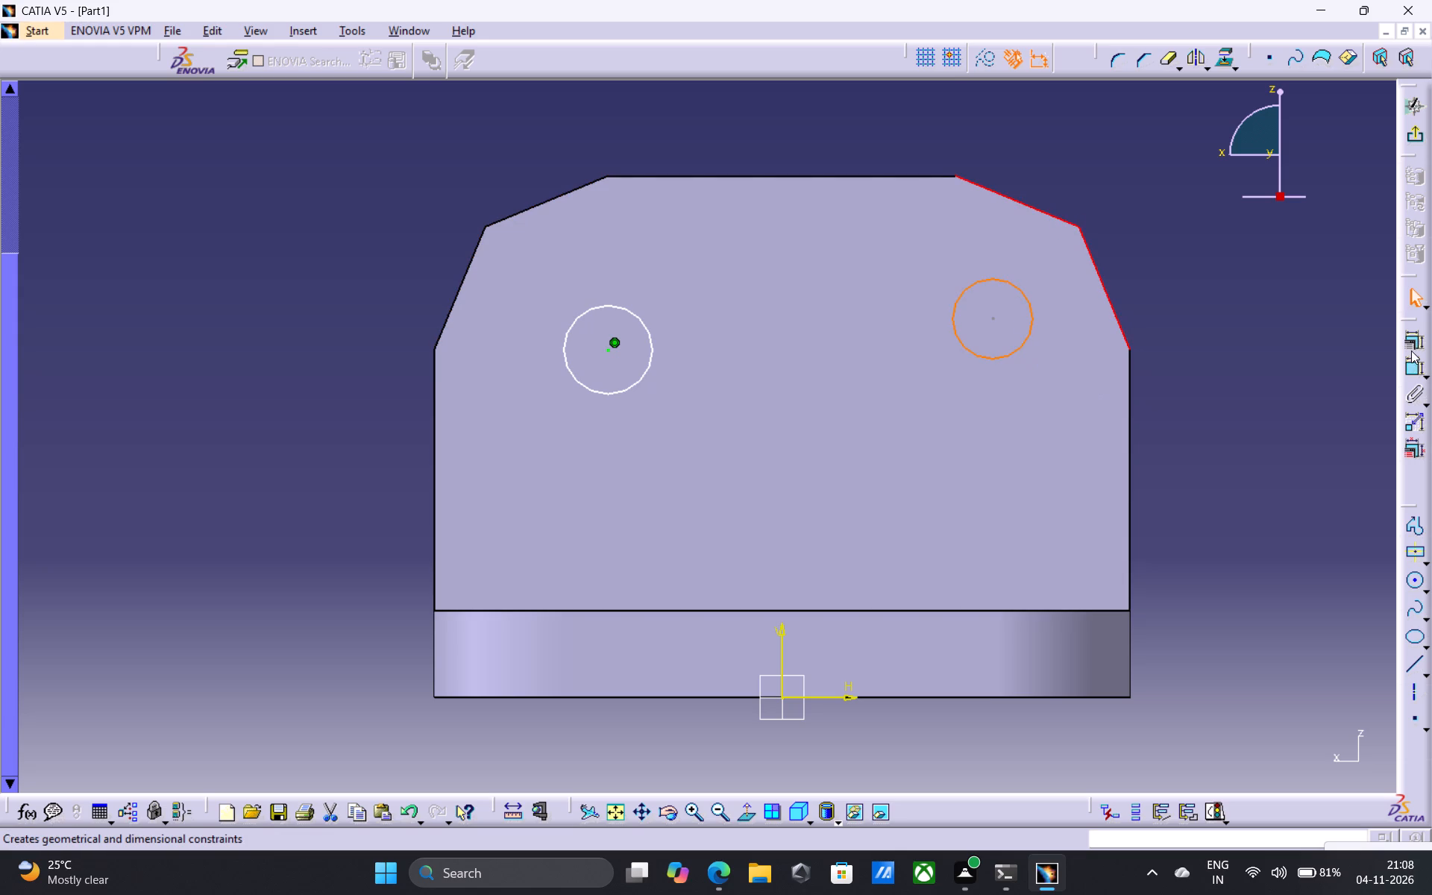
pyautogui.click(1414, 345)
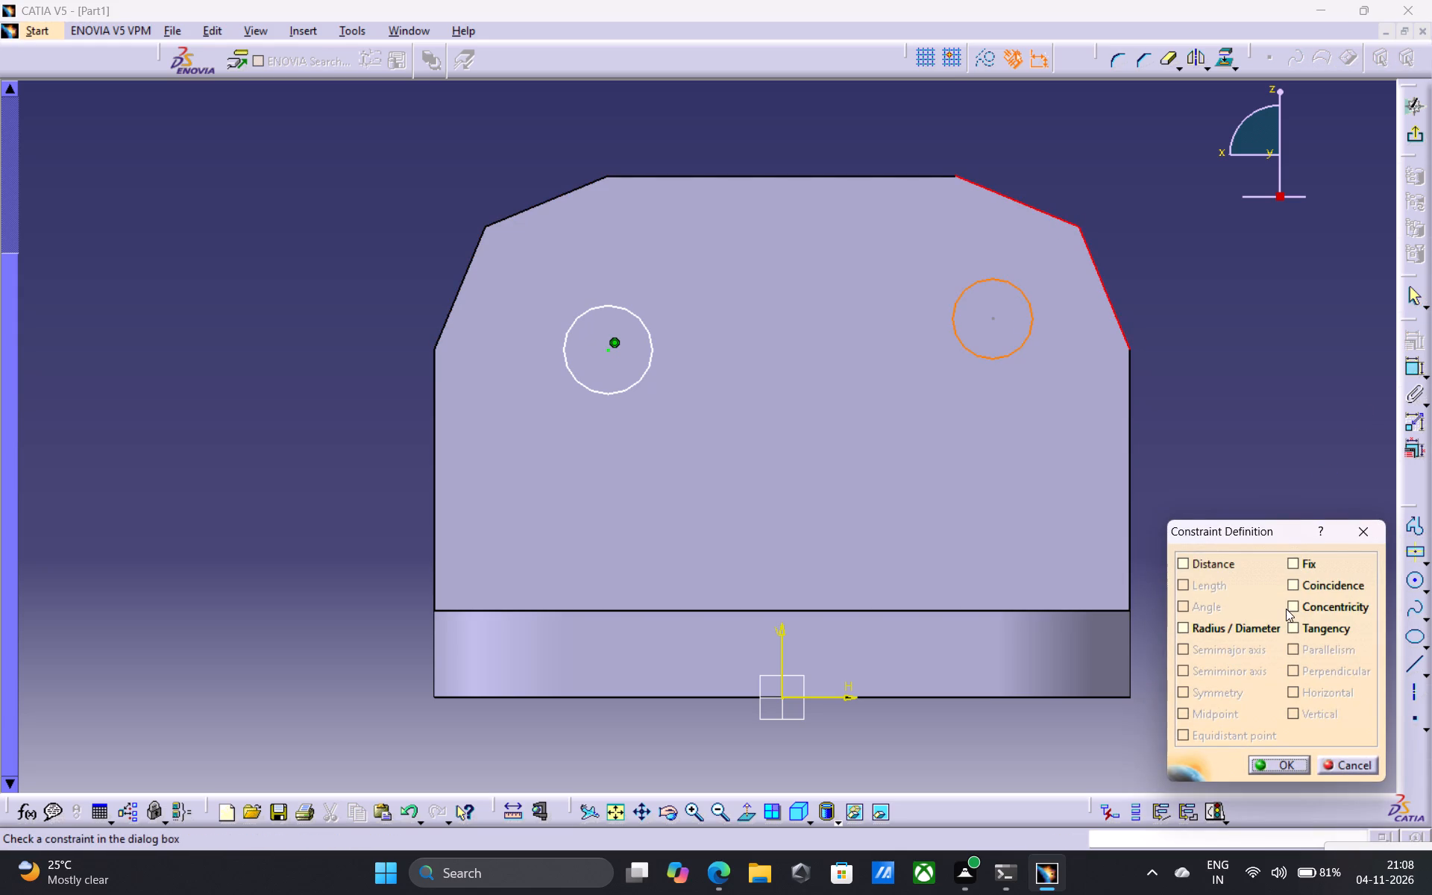
pyautogui.click(1291, 605)
pyautogui.click(1263, 765)
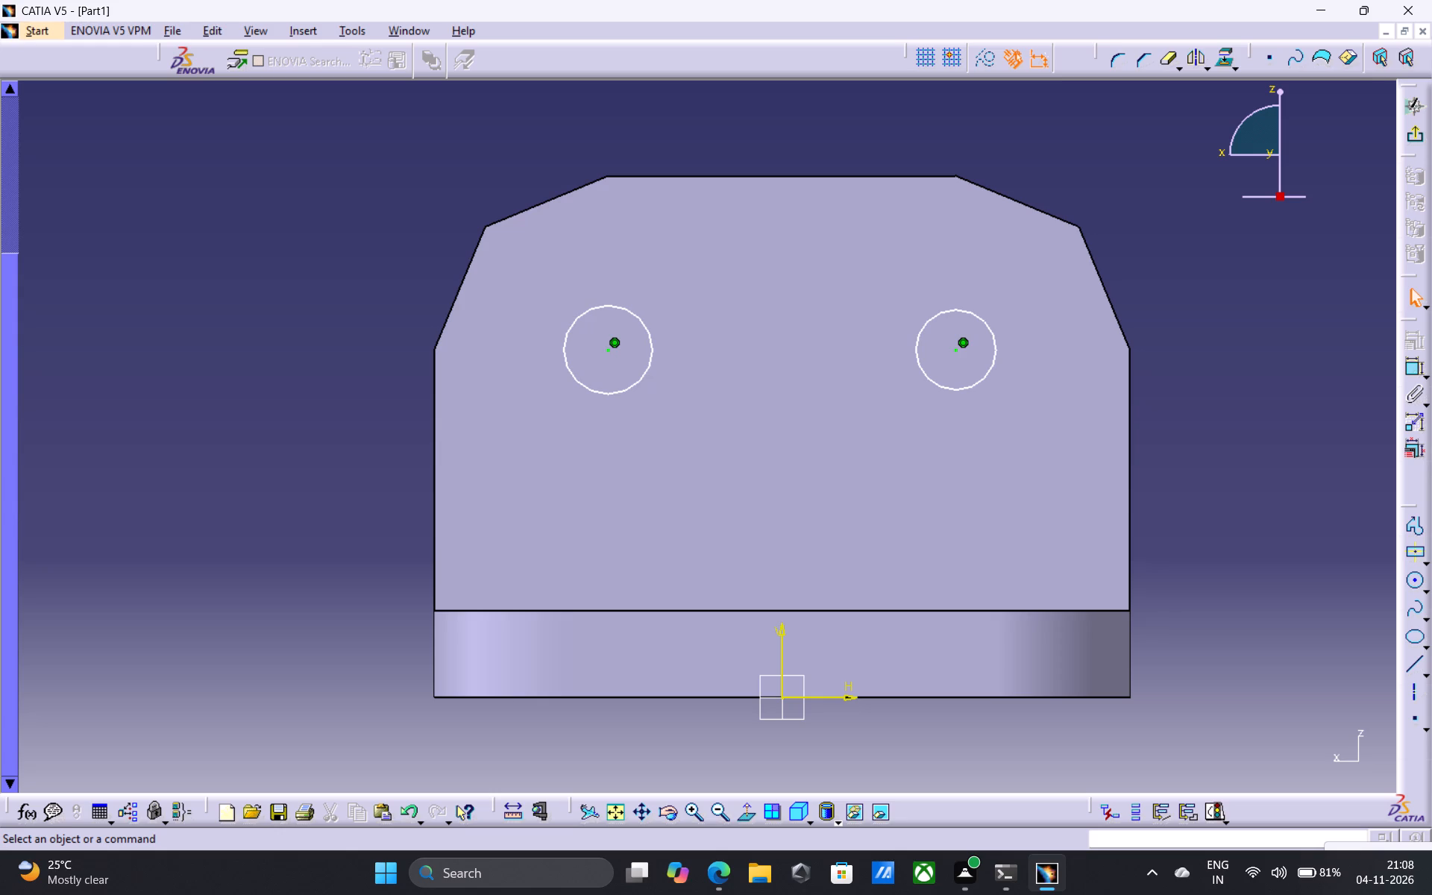
# Dimension the diameters of the right and left circles.
pyautogui.doubleClick(1419, 368)
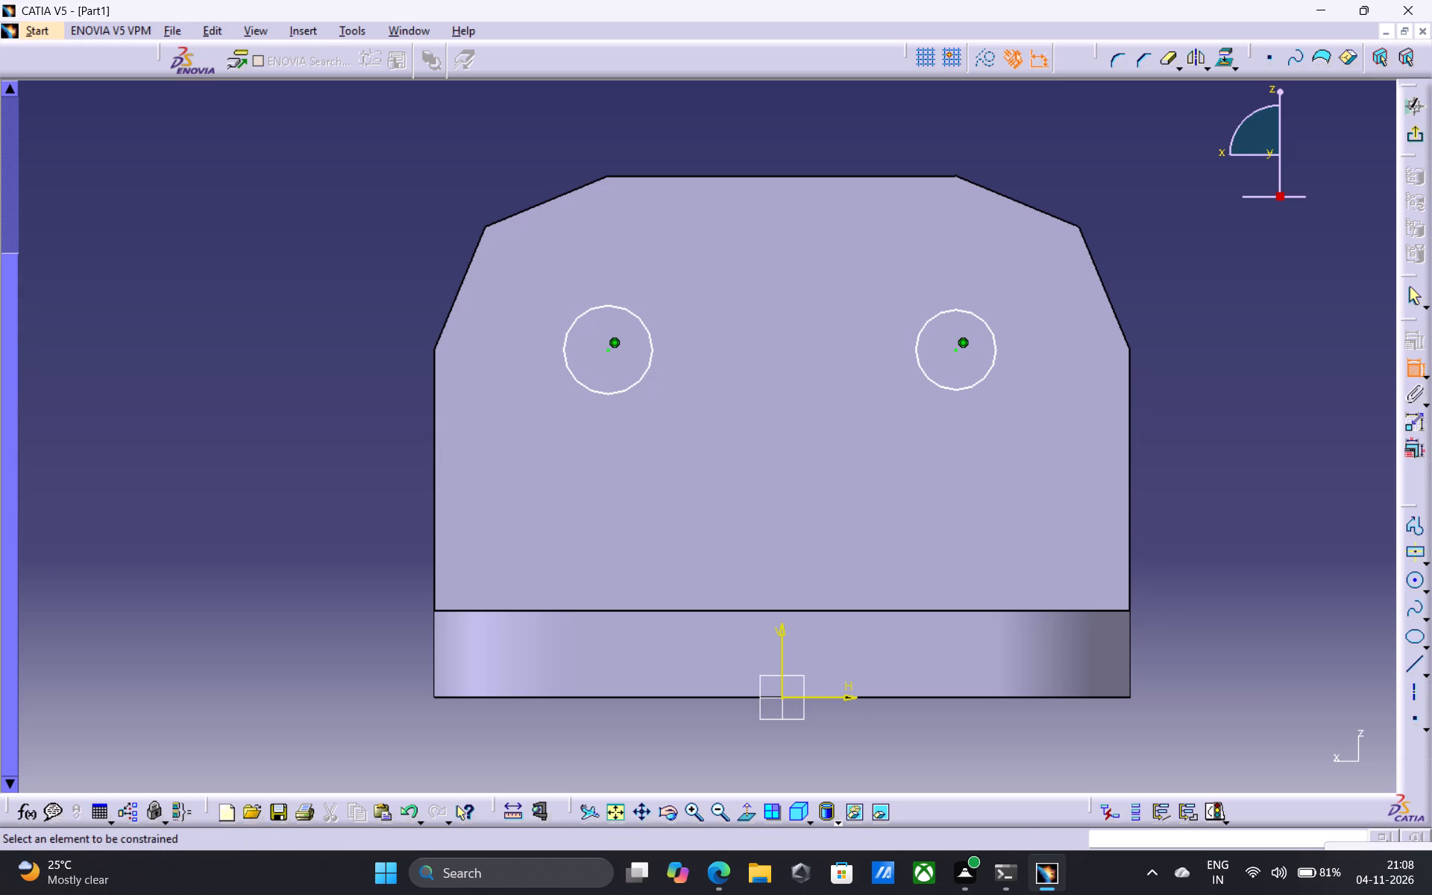
pyautogui.moveTo(993, 354); pyautogui.dragTo(1064, 351)
pyautogui.click(1225, 344)
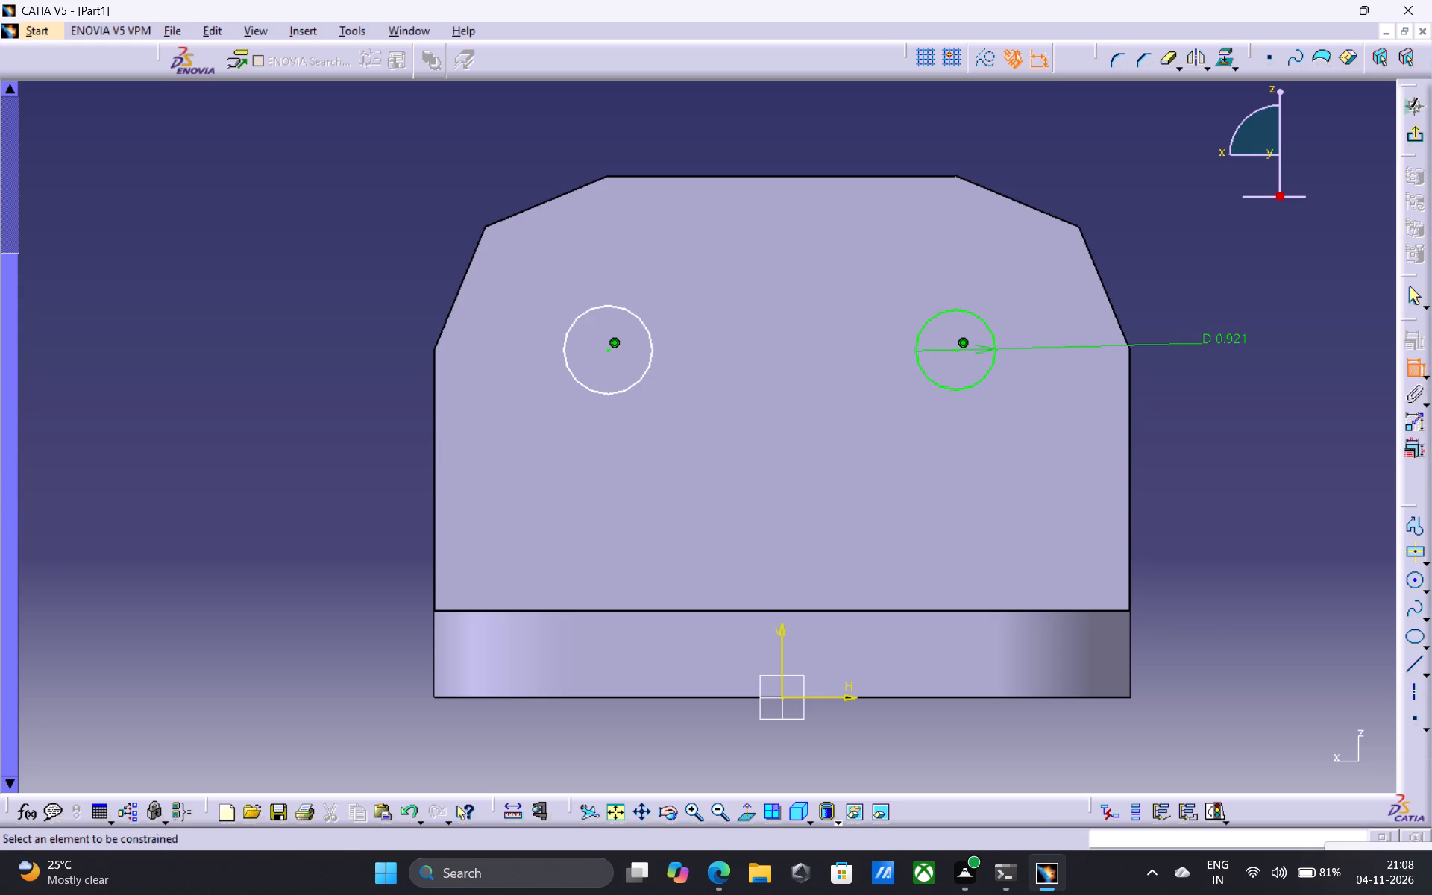
pyautogui.moveTo(591, 389); pyautogui.dragTo(567, 392)
pyautogui.click(326, 407)
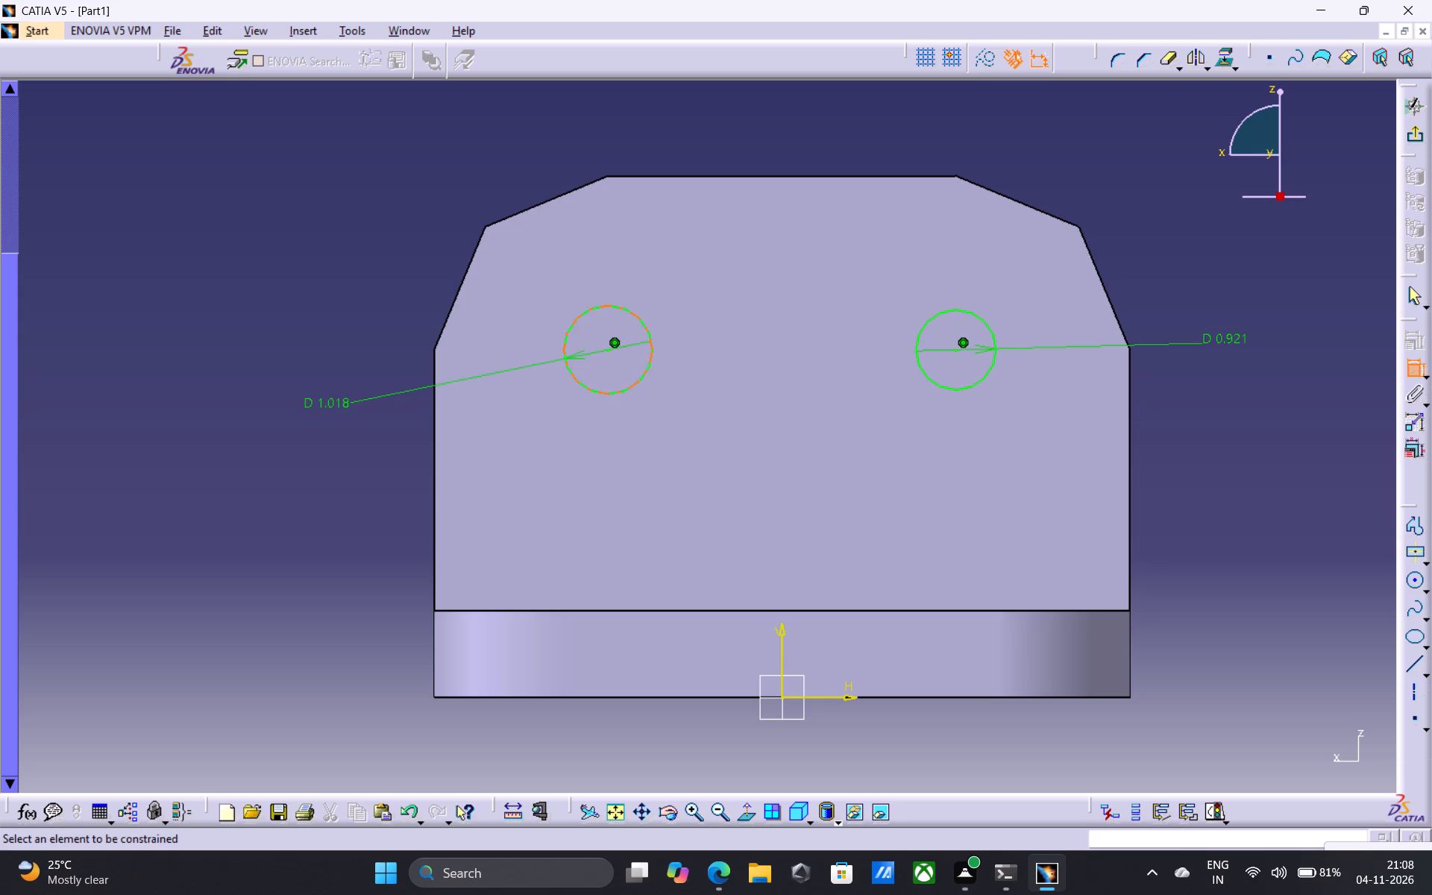
# Set the left circle's diameter to 4 mm.
pyautogui.doubleClick(324, 401)
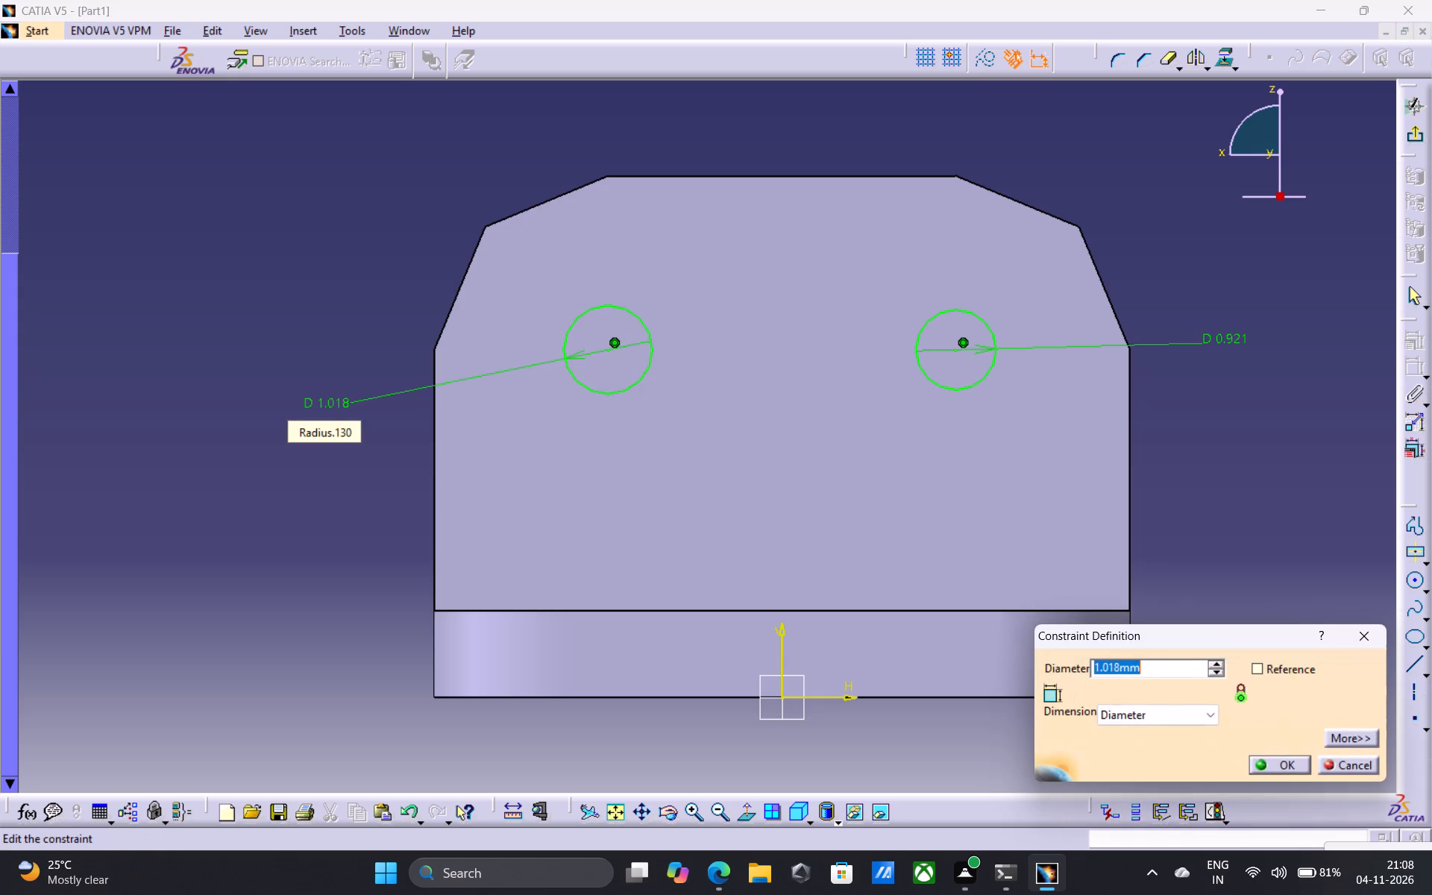
pyautogui.press('BackSpace')
pyautogui.press('4')
pyautogui.press('Return')
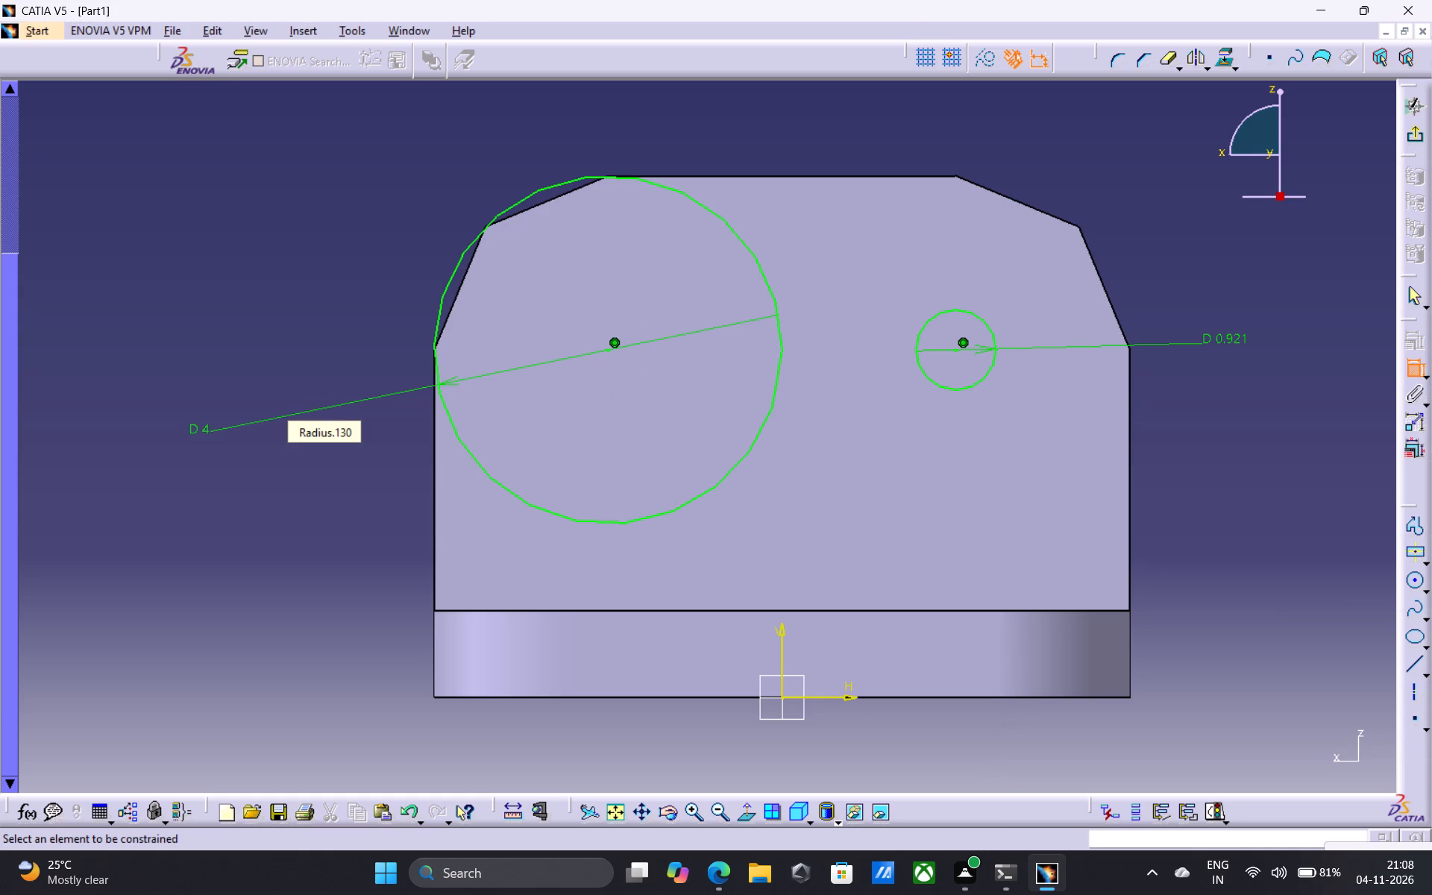
# Set the diameters of both the left and right circles on the upright to 2 mm.
pyautogui.doubleClick(206, 425)
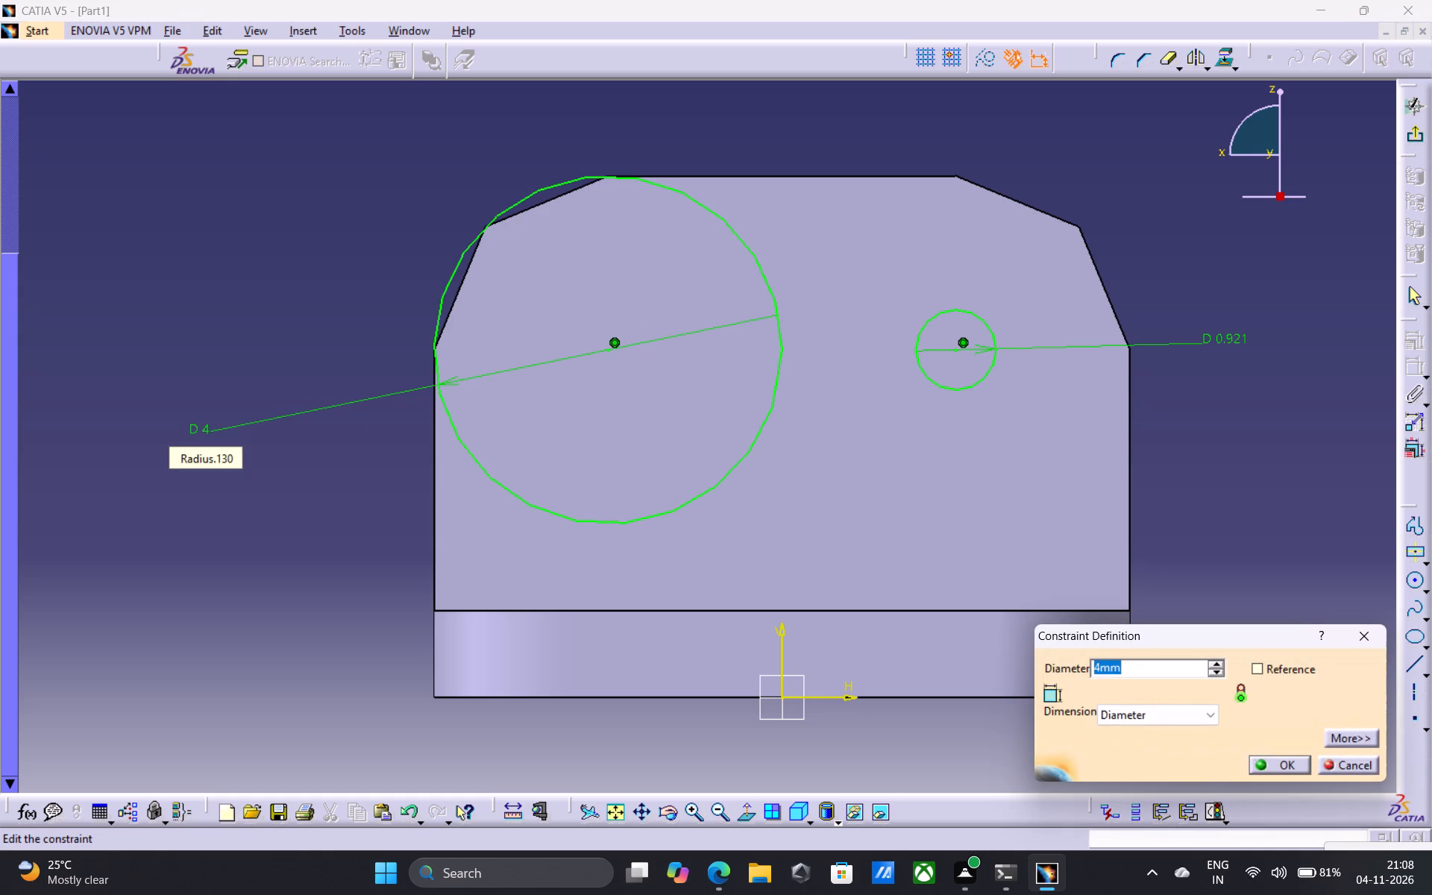
pyautogui.press('2')
pyautogui.press('Return')
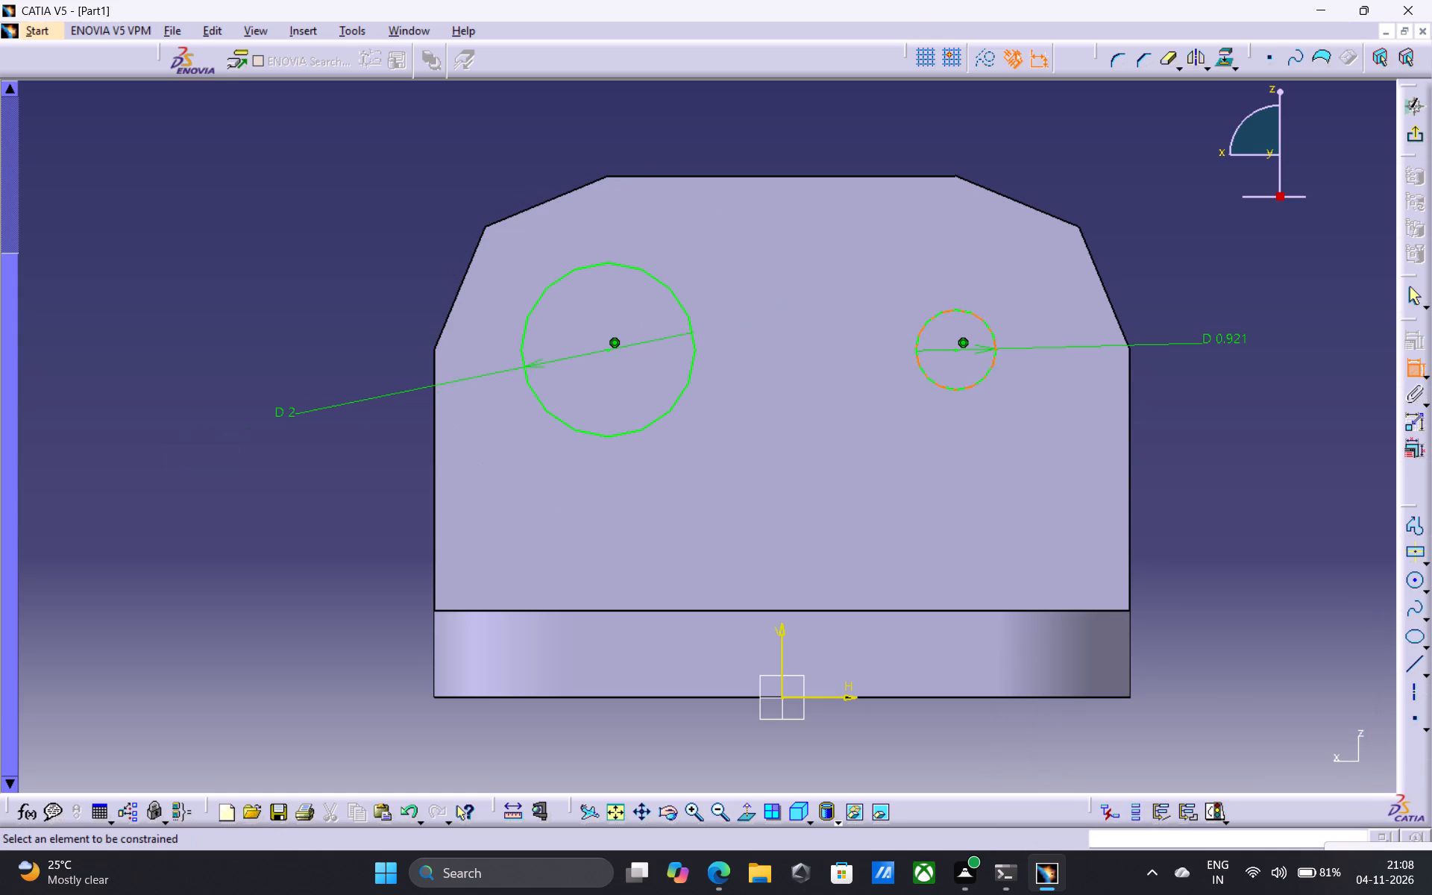
pyautogui.doubleClick(1220, 337)
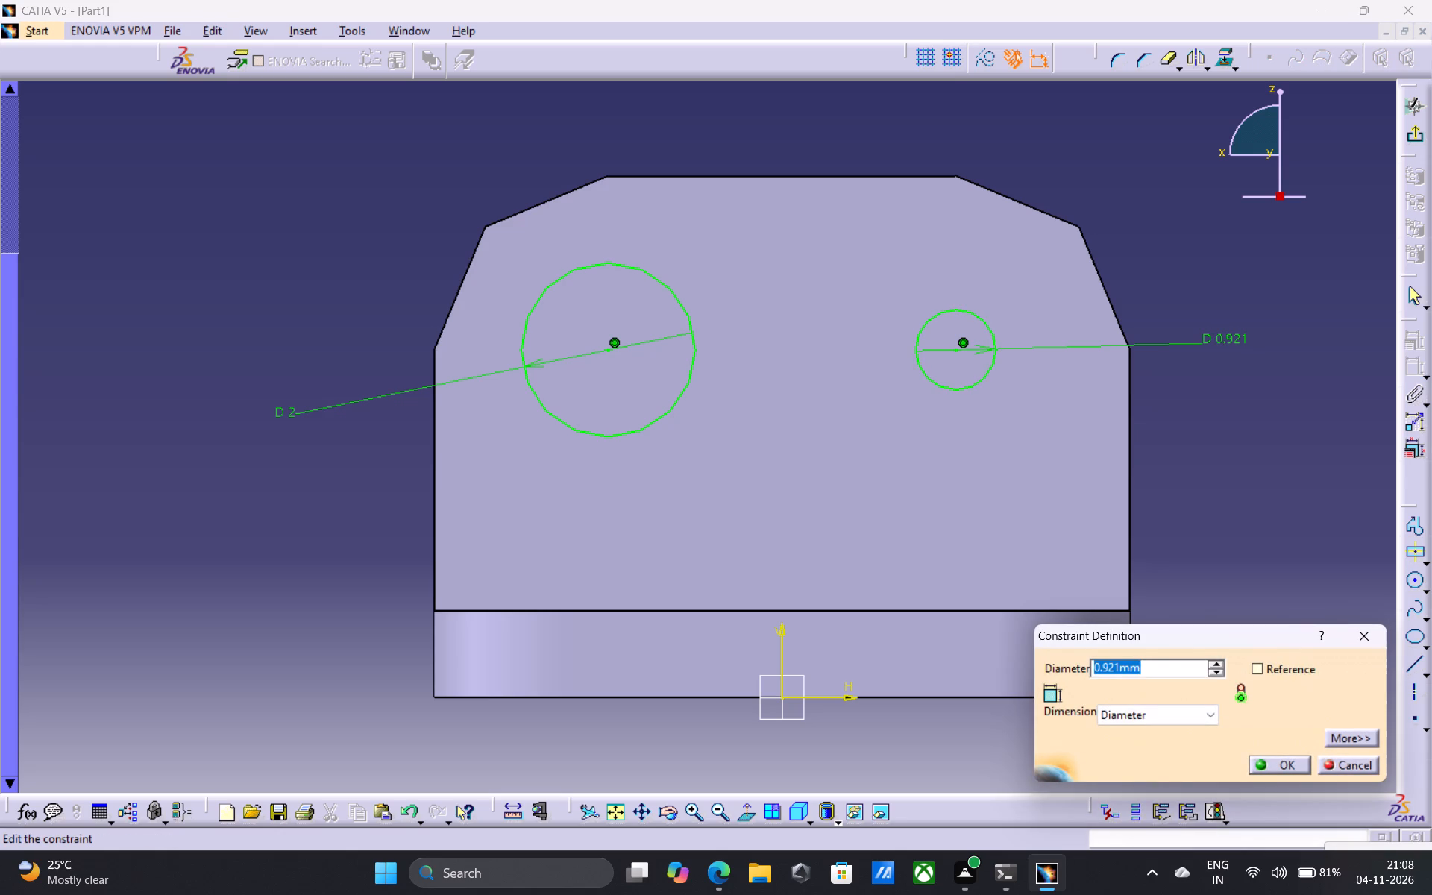
pyautogui.press('2')
pyautogui.press('Return')
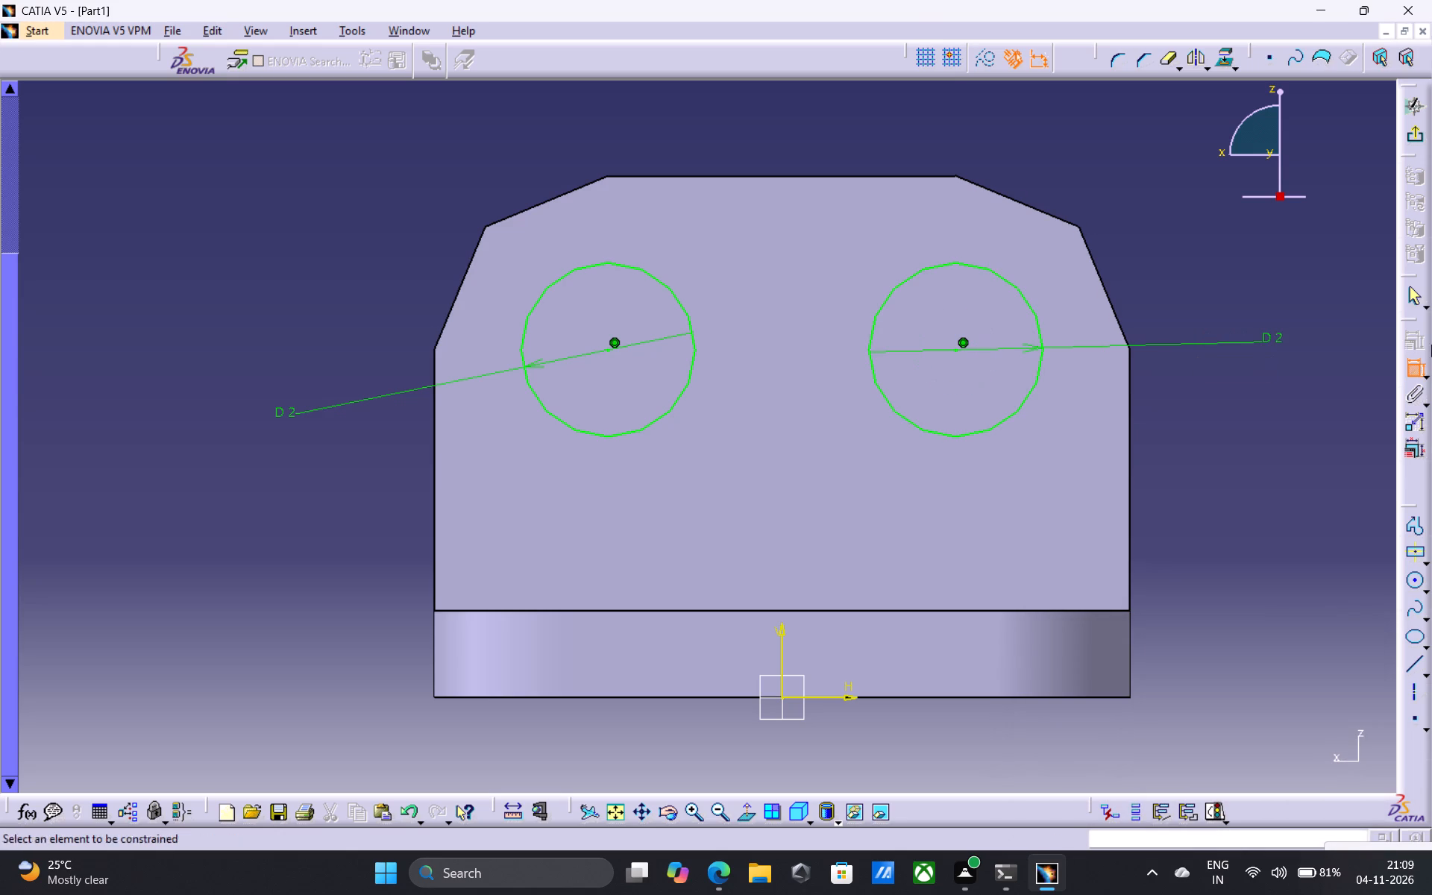
# Exit the sketch and cut both circles through the upright as a Pocket 1 mm deep.
pyautogui.click(1421, 129)
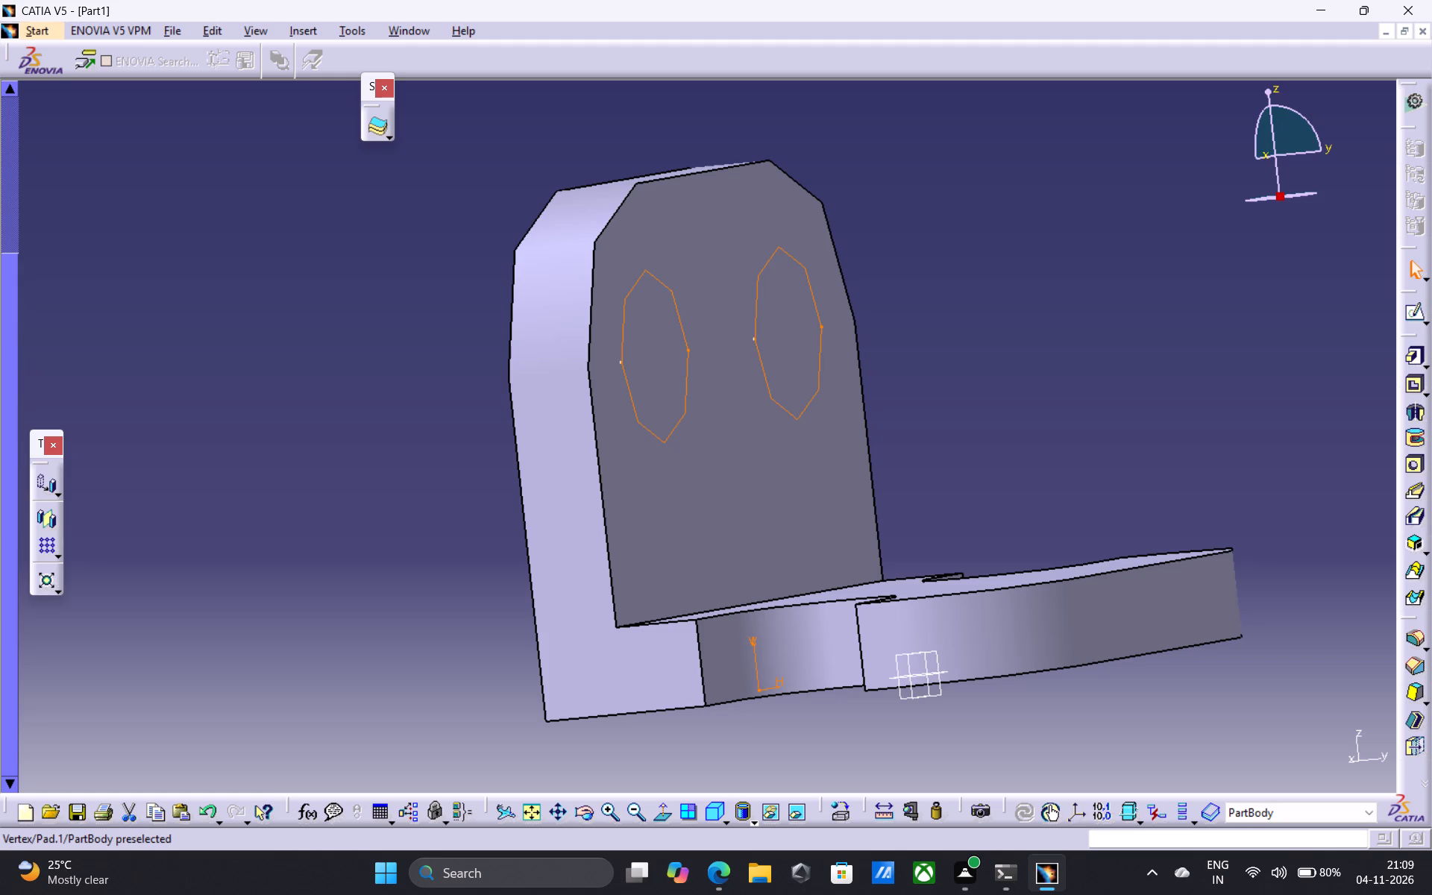
pyautogui.click(1414, 383)
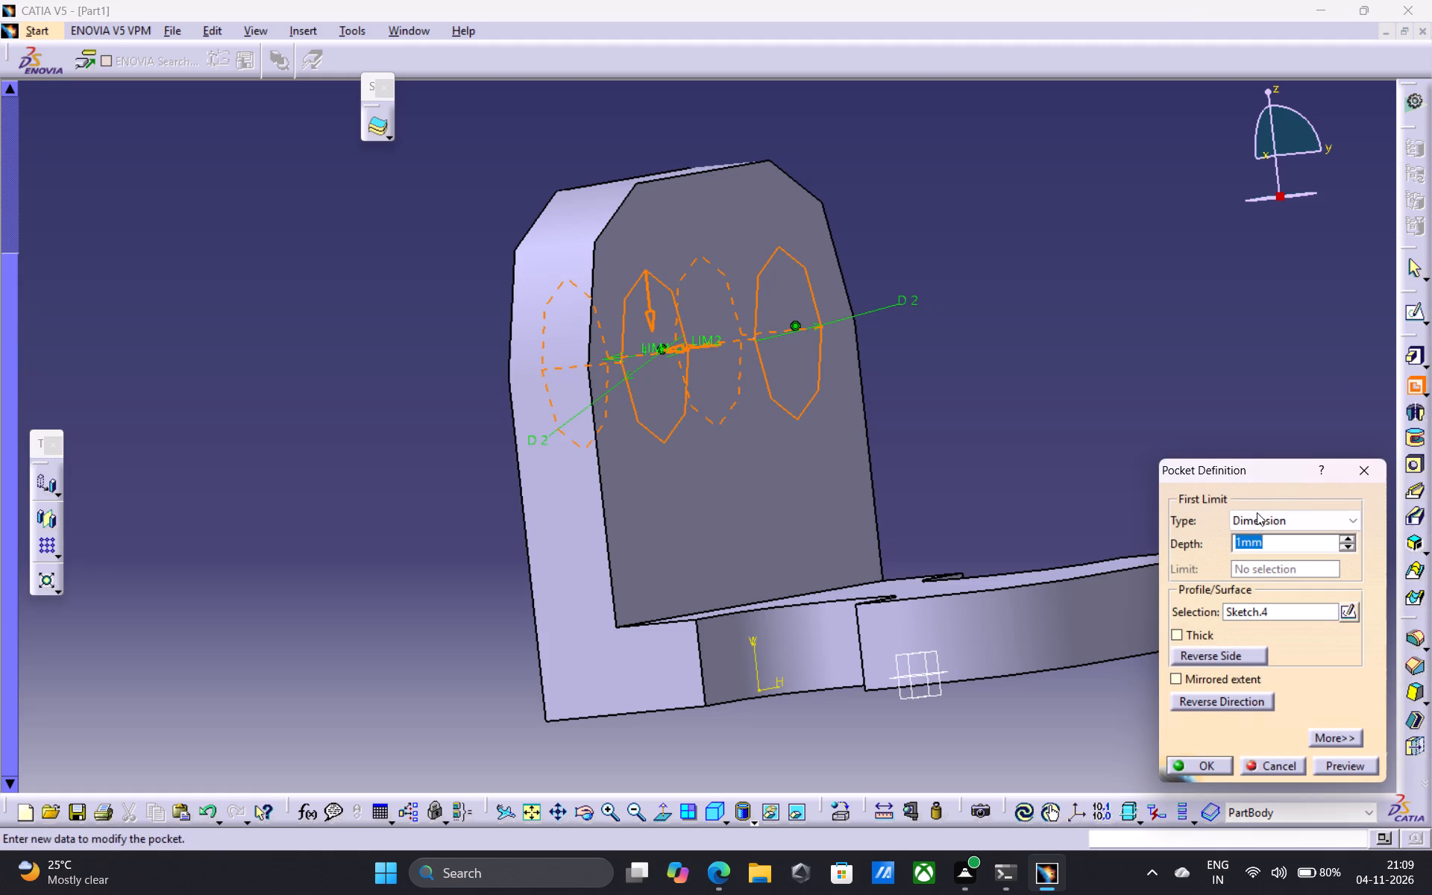
pyautogui.click(1217, 699)
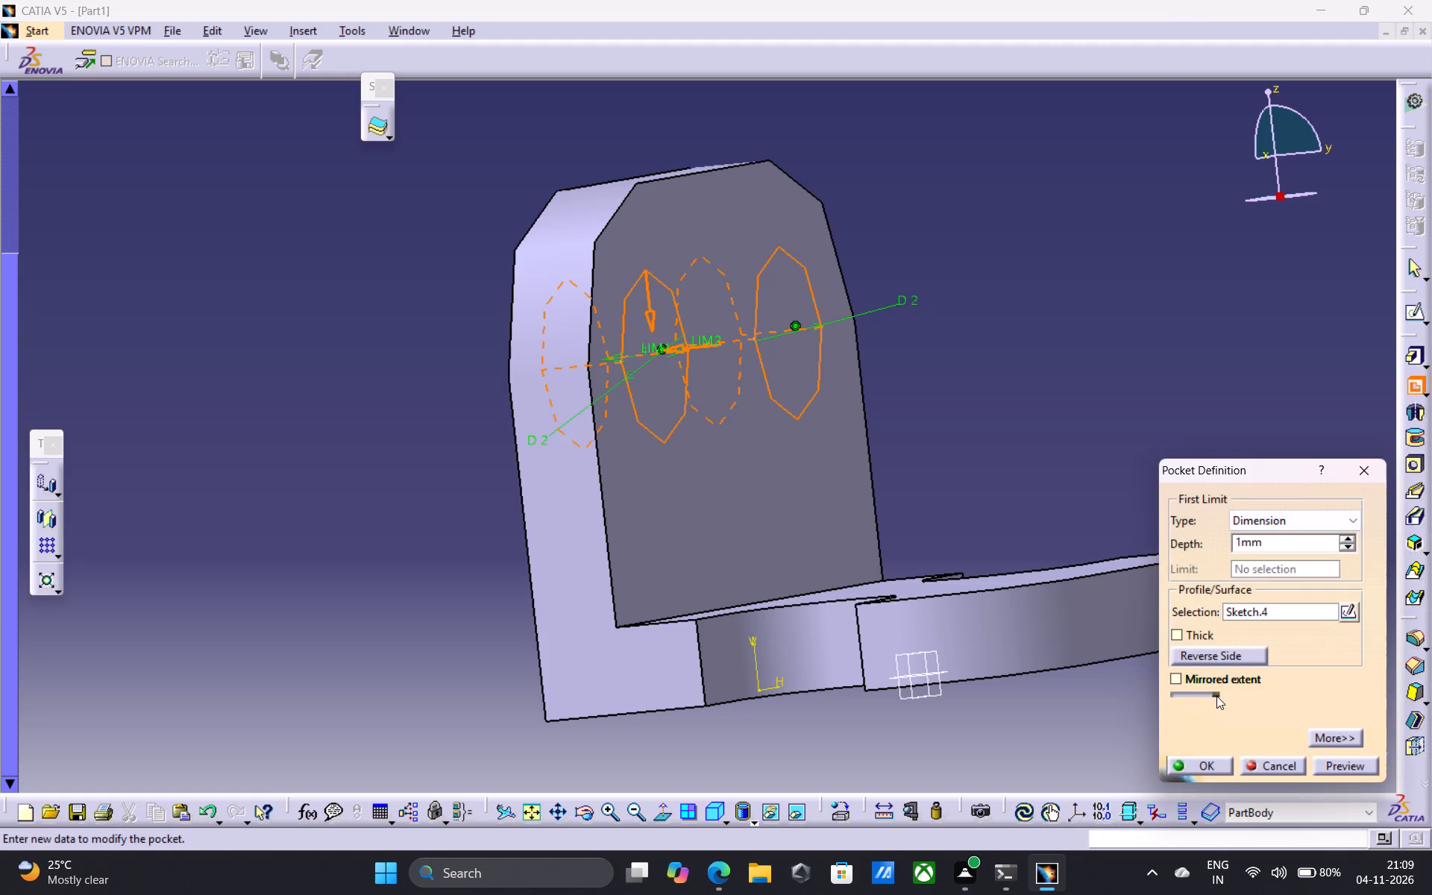
pyautogui.click(1210, 698)
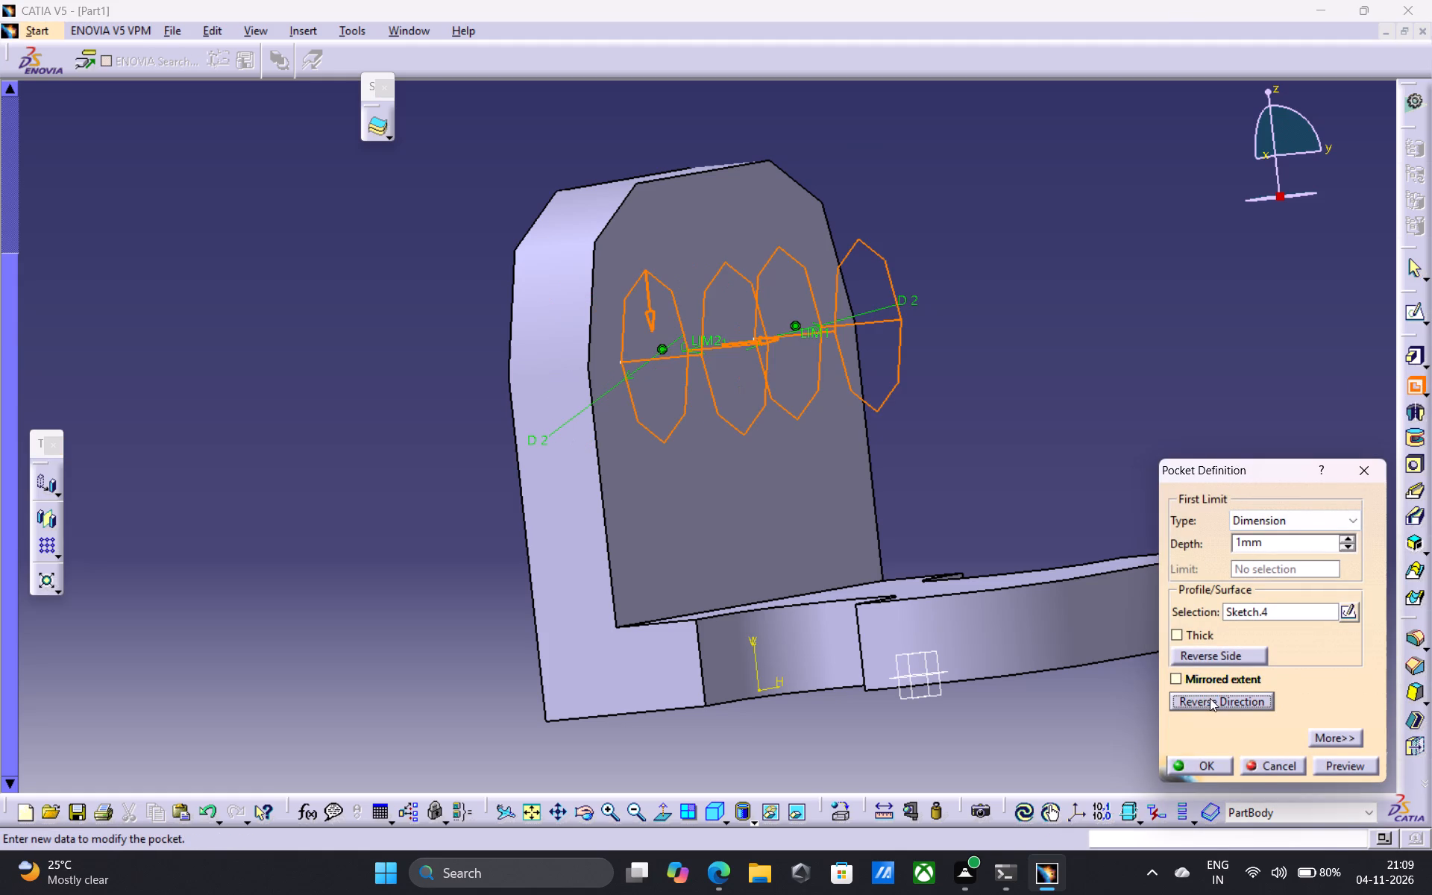
pyautogui.click(1213, 764)
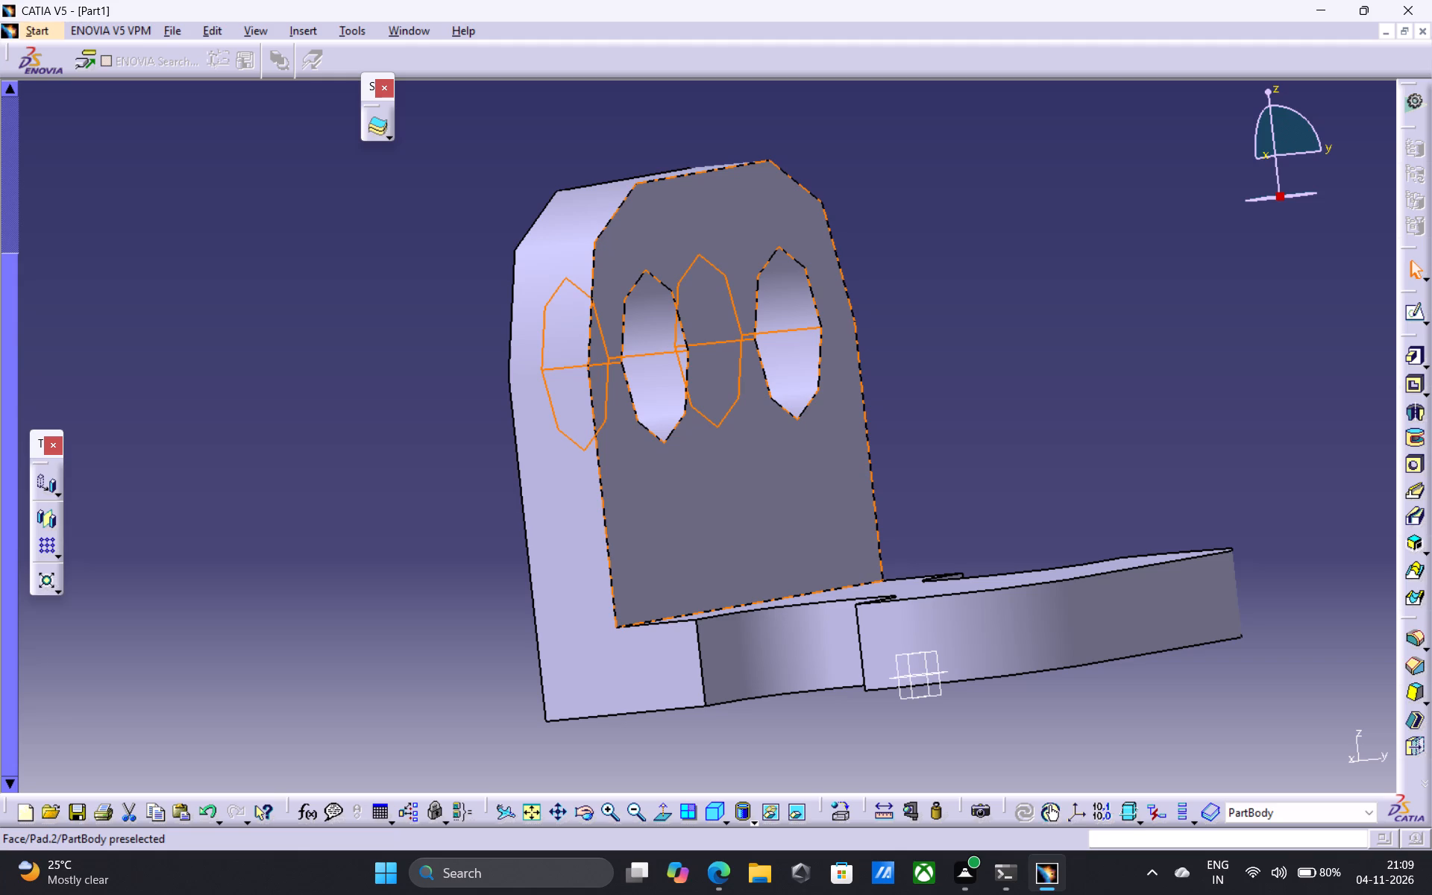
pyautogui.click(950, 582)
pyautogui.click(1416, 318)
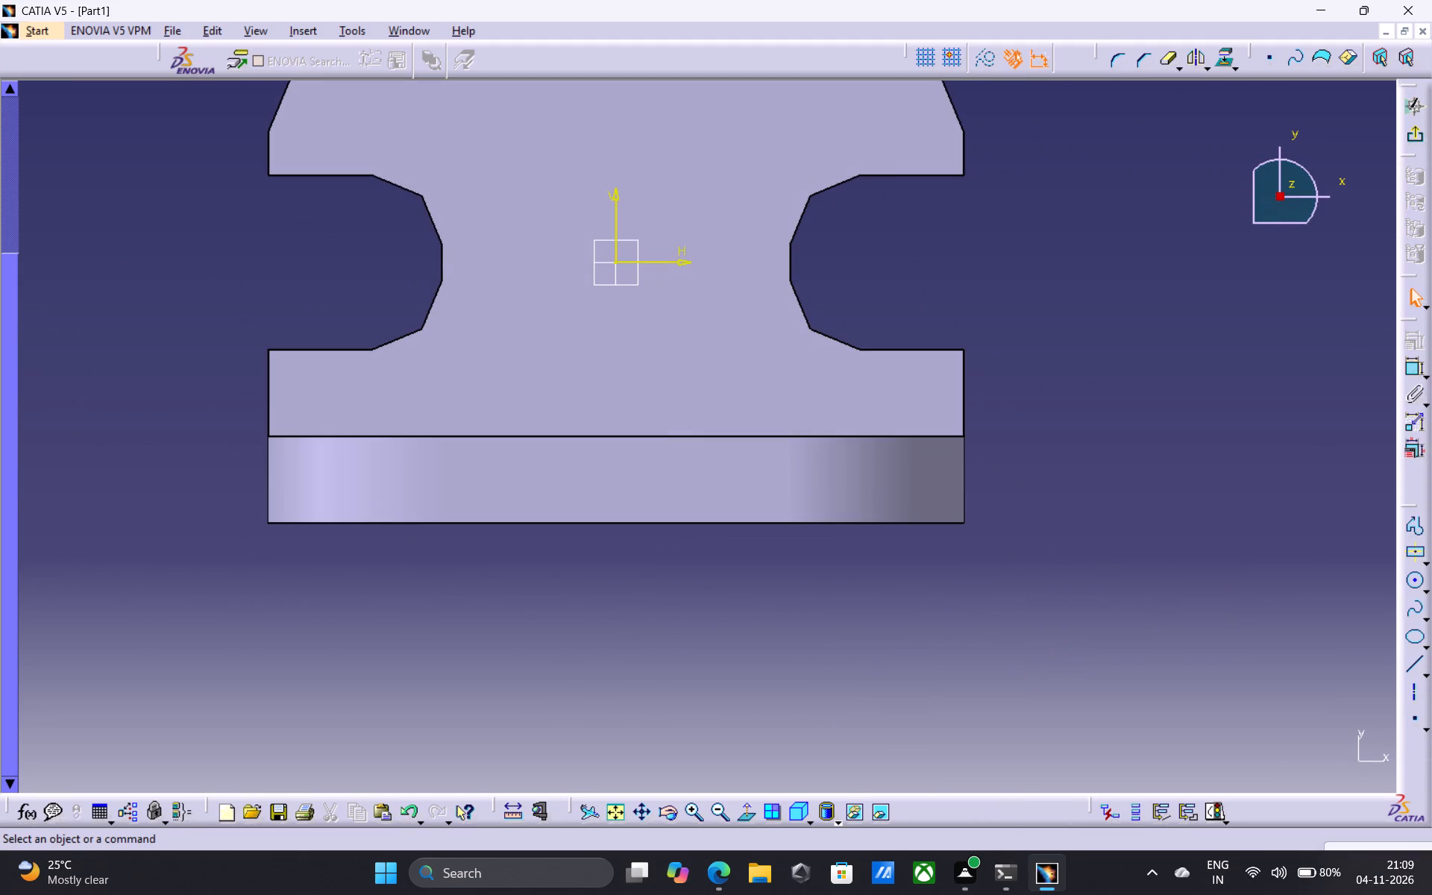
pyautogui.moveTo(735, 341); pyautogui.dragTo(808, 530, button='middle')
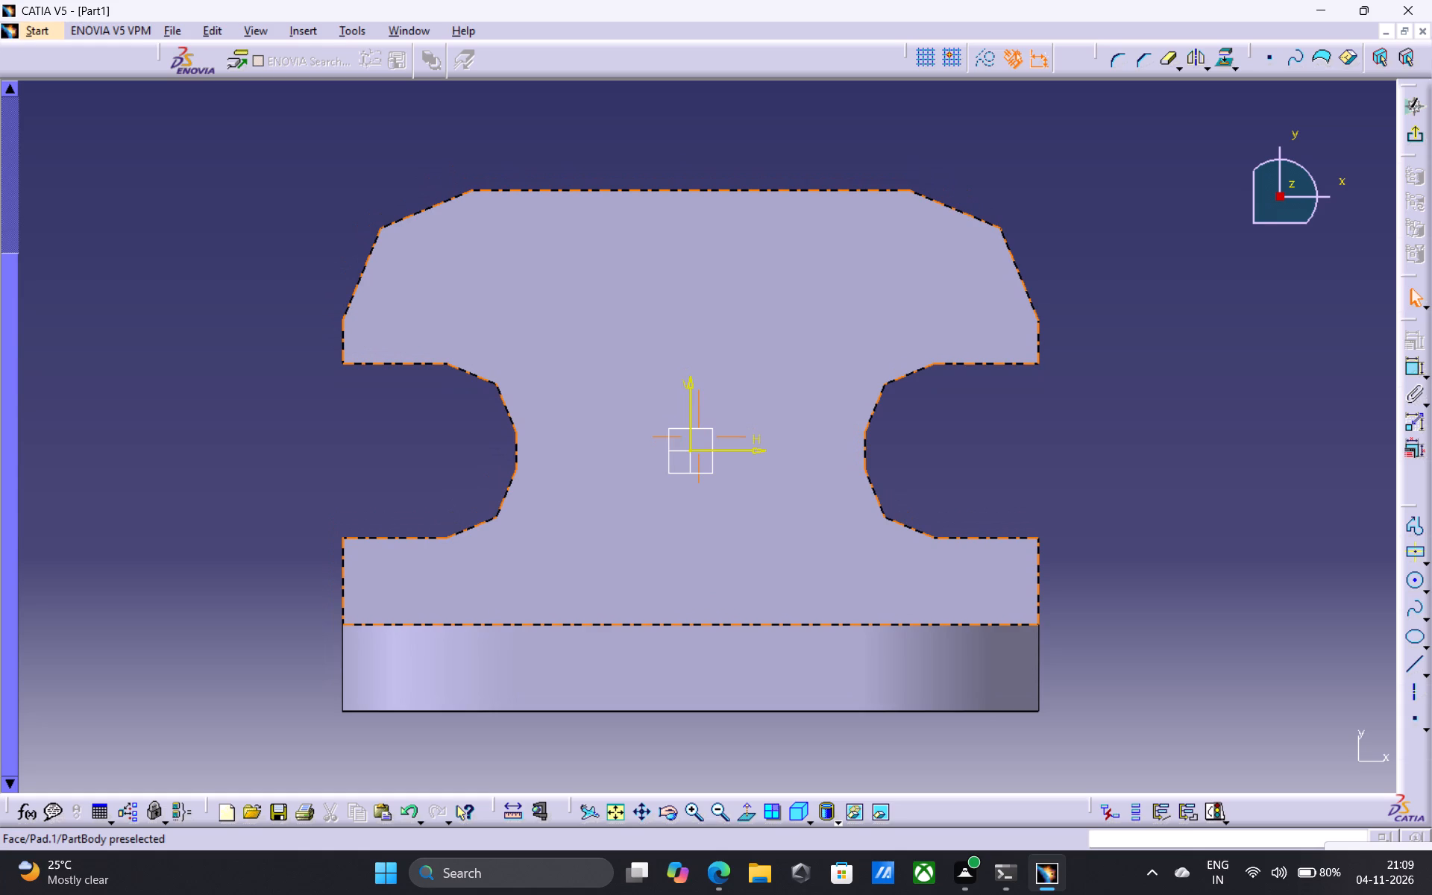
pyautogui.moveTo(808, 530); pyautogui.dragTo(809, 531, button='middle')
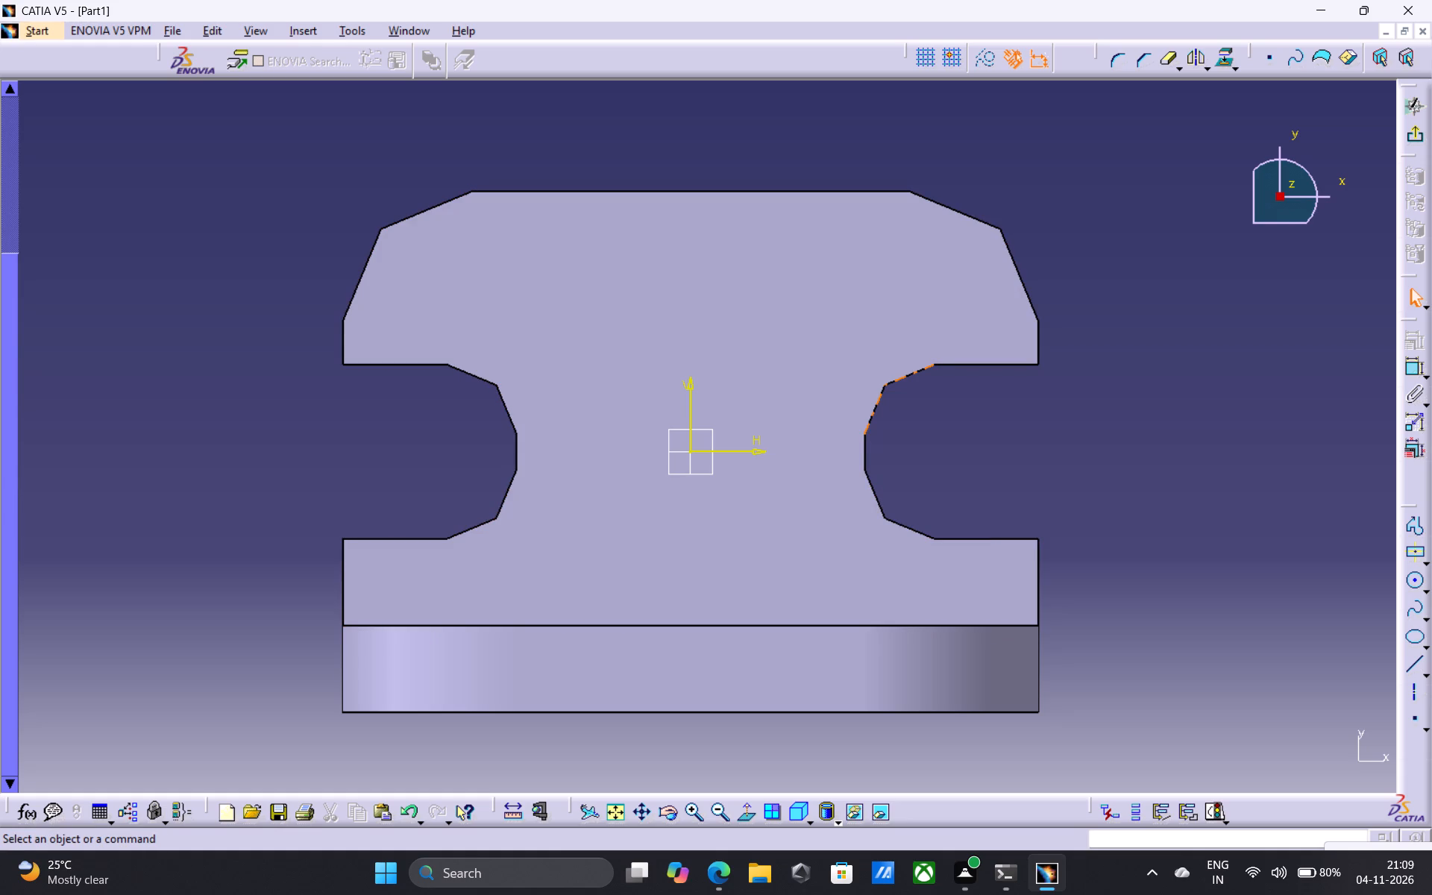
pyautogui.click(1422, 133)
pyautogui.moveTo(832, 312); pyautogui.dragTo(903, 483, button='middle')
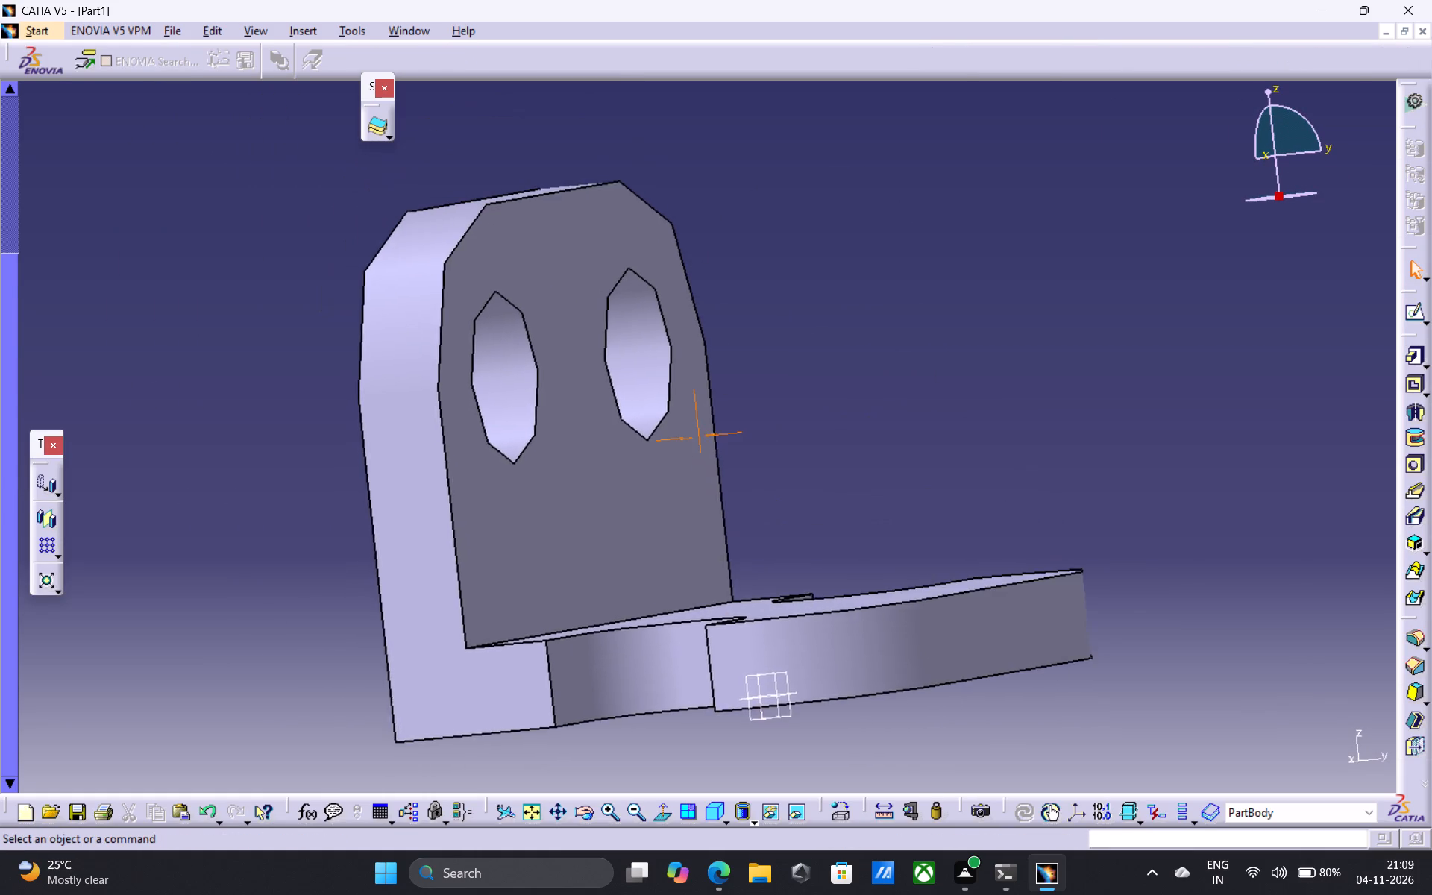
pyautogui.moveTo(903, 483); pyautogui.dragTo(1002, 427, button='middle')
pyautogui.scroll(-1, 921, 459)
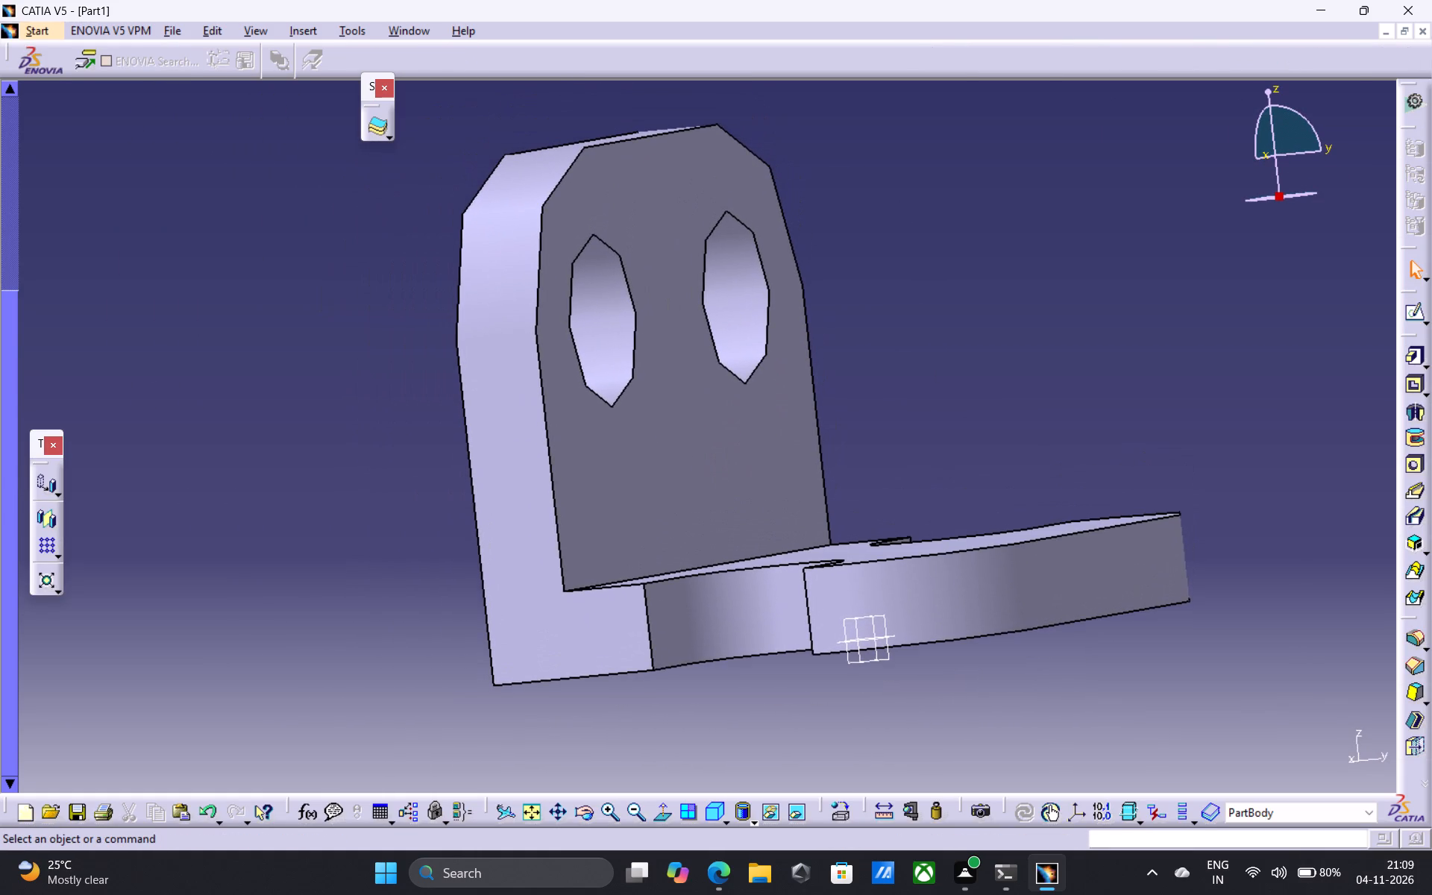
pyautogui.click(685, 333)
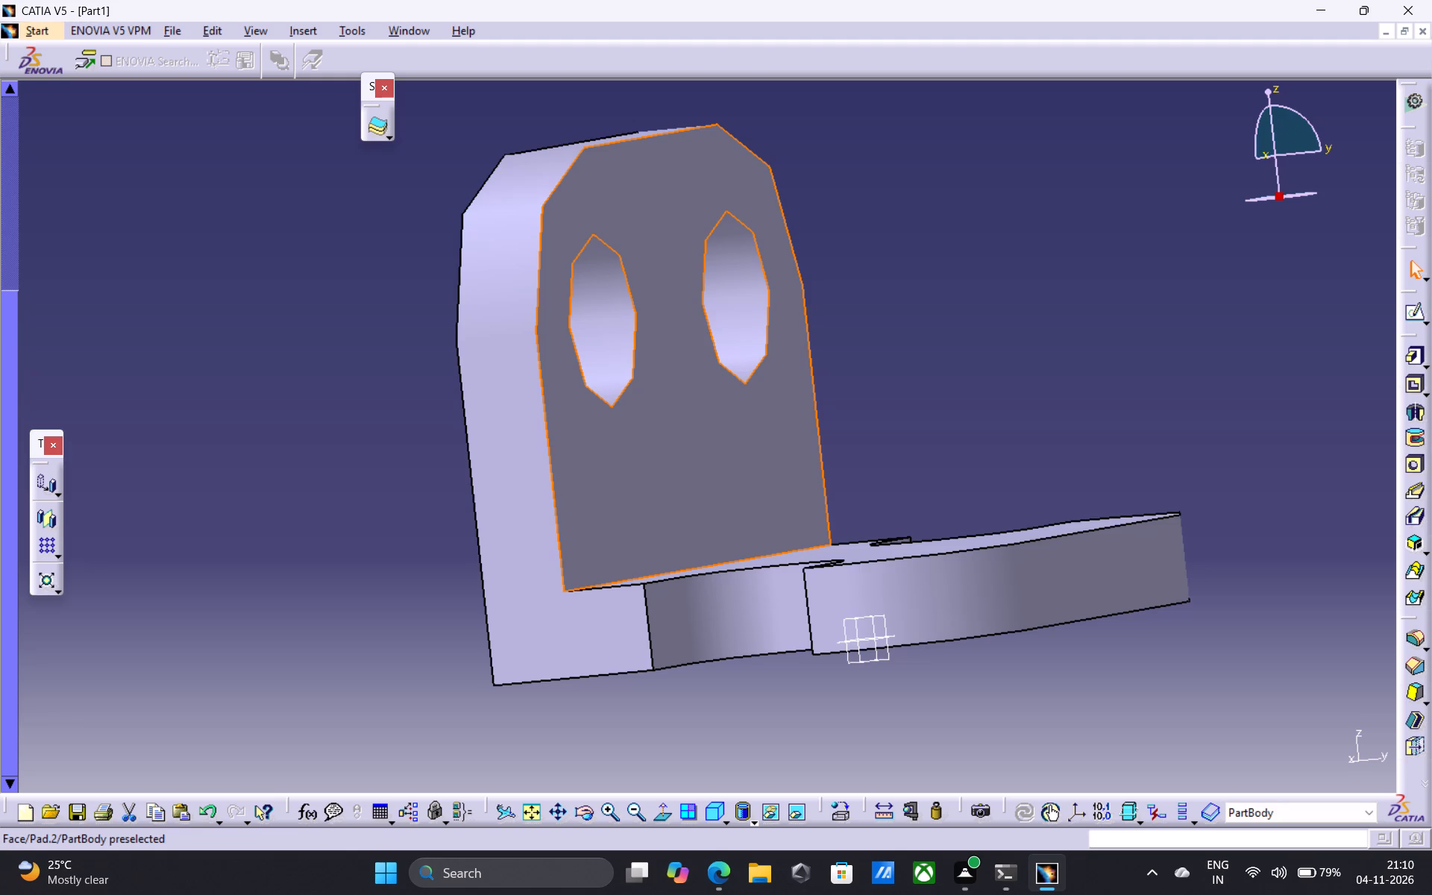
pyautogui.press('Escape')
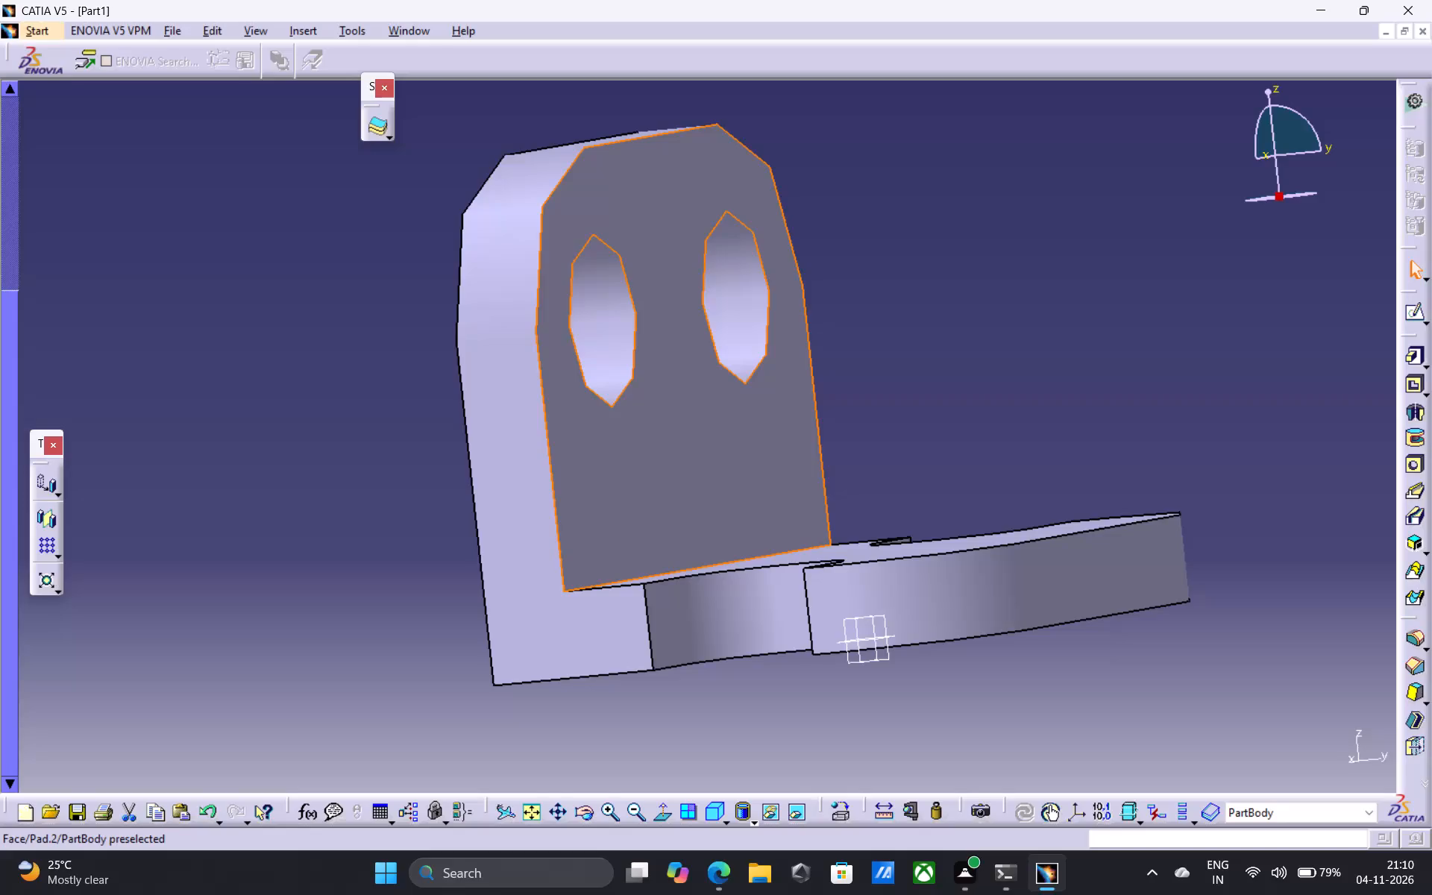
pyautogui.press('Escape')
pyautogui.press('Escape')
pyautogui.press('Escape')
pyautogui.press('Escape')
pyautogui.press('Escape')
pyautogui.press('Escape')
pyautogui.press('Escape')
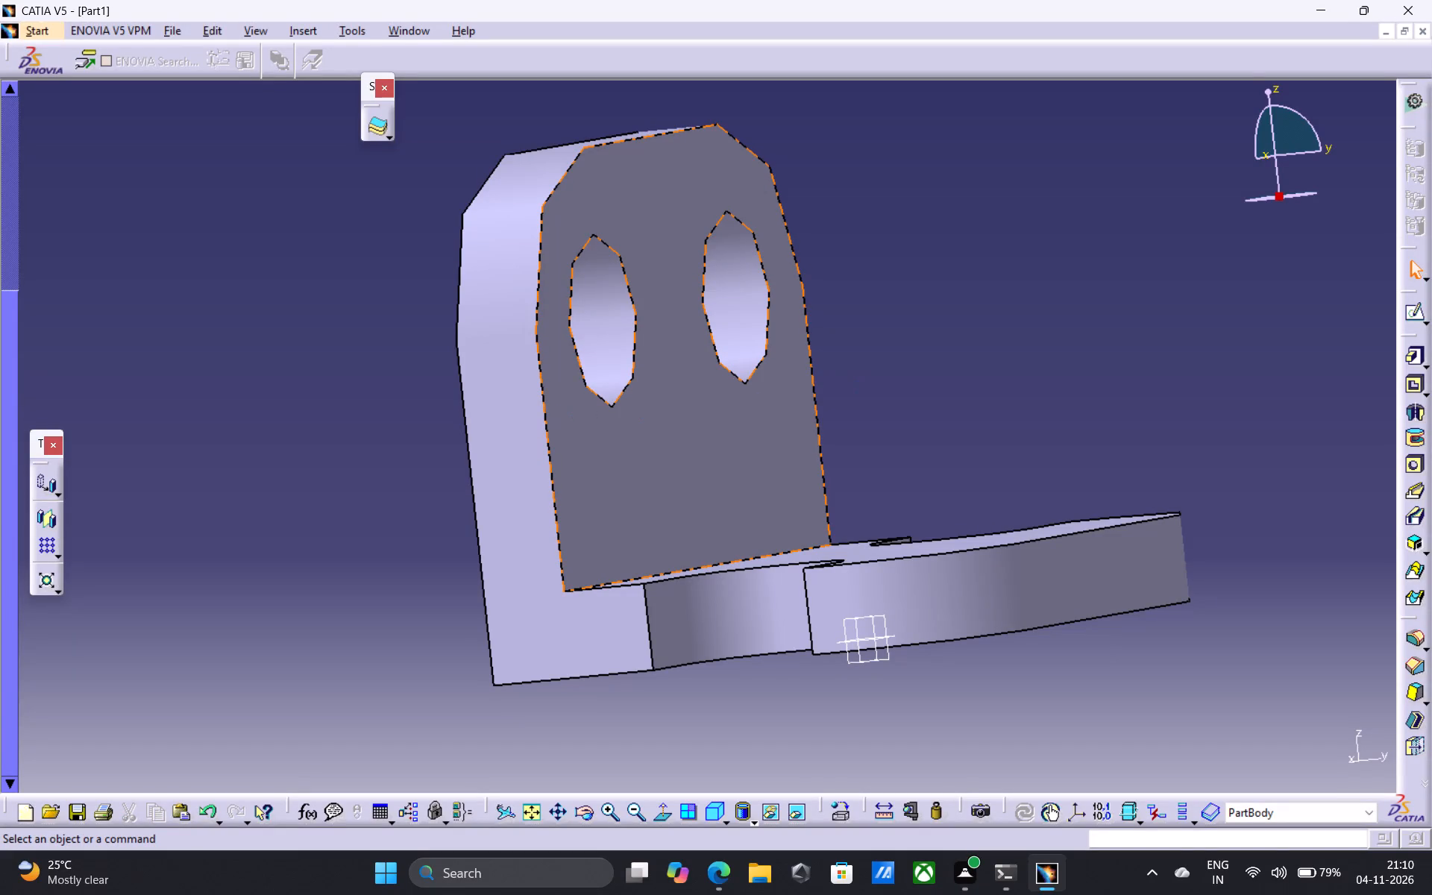
# Sketch a horizontal line about 5.61 mm long on the L-shaped side face's plane, beside the upright's upper end.
pyautogui.click(568, 638)
pyautogui.click(1410, 310)
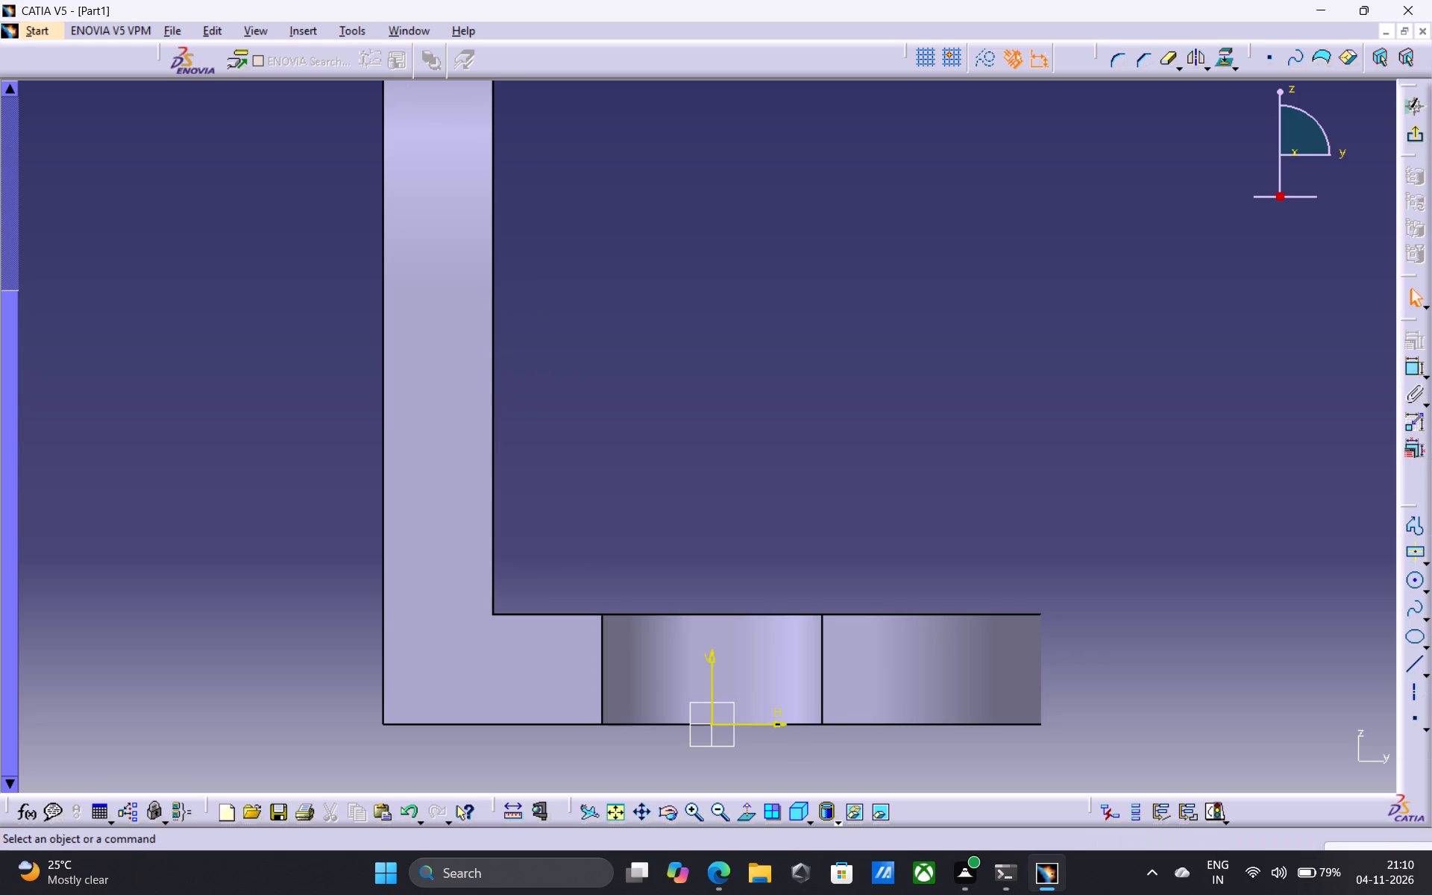
pyautogui.moveTo(839, 421); pyautogui.dragTo(804, 397, button='middle')
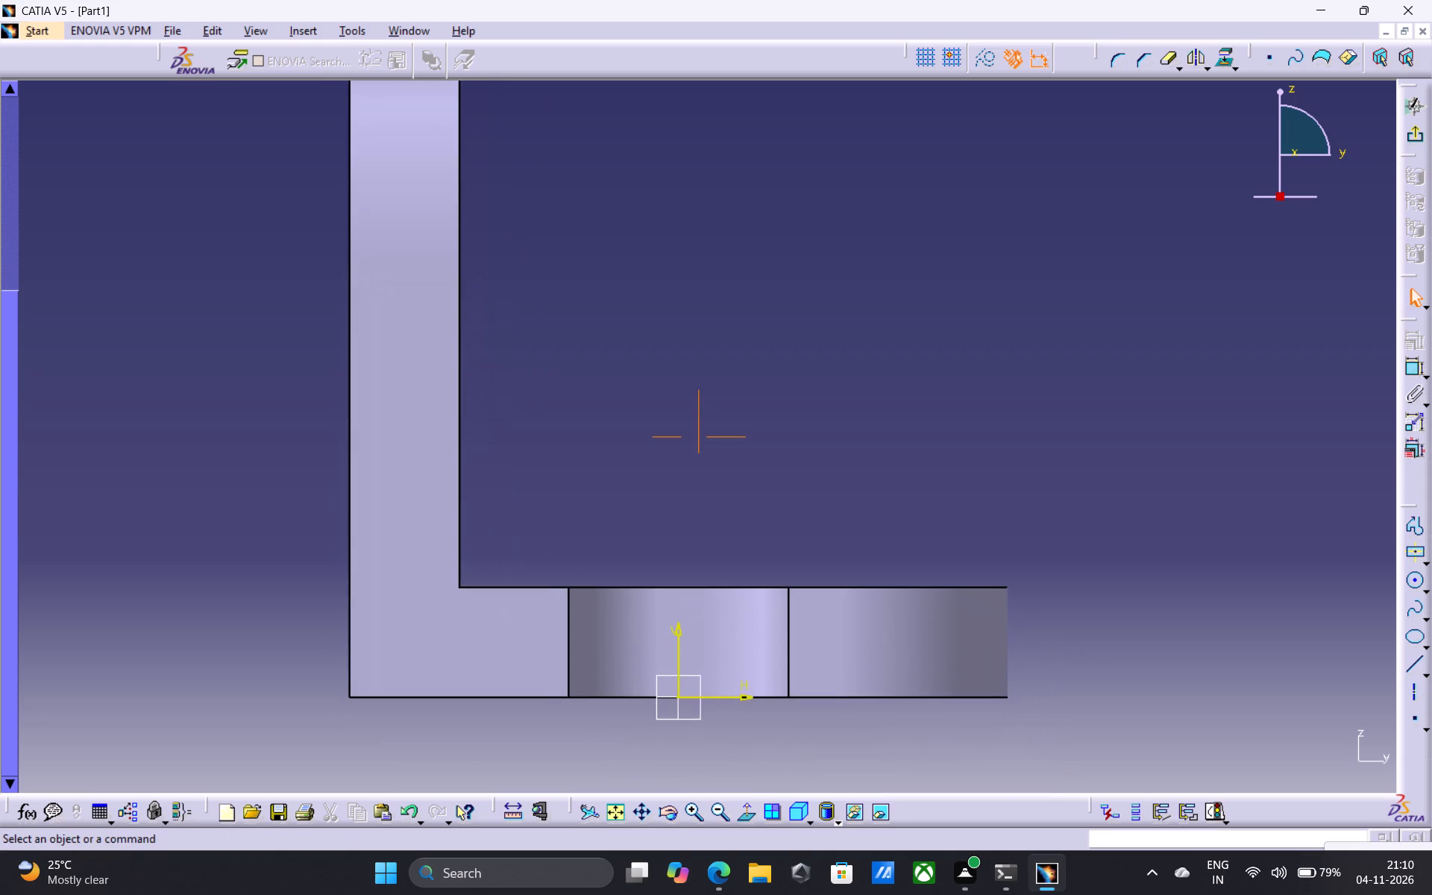
pyautogui.moveTo(804, 397); pyautogui.dragTo(805, 395, button='middle')
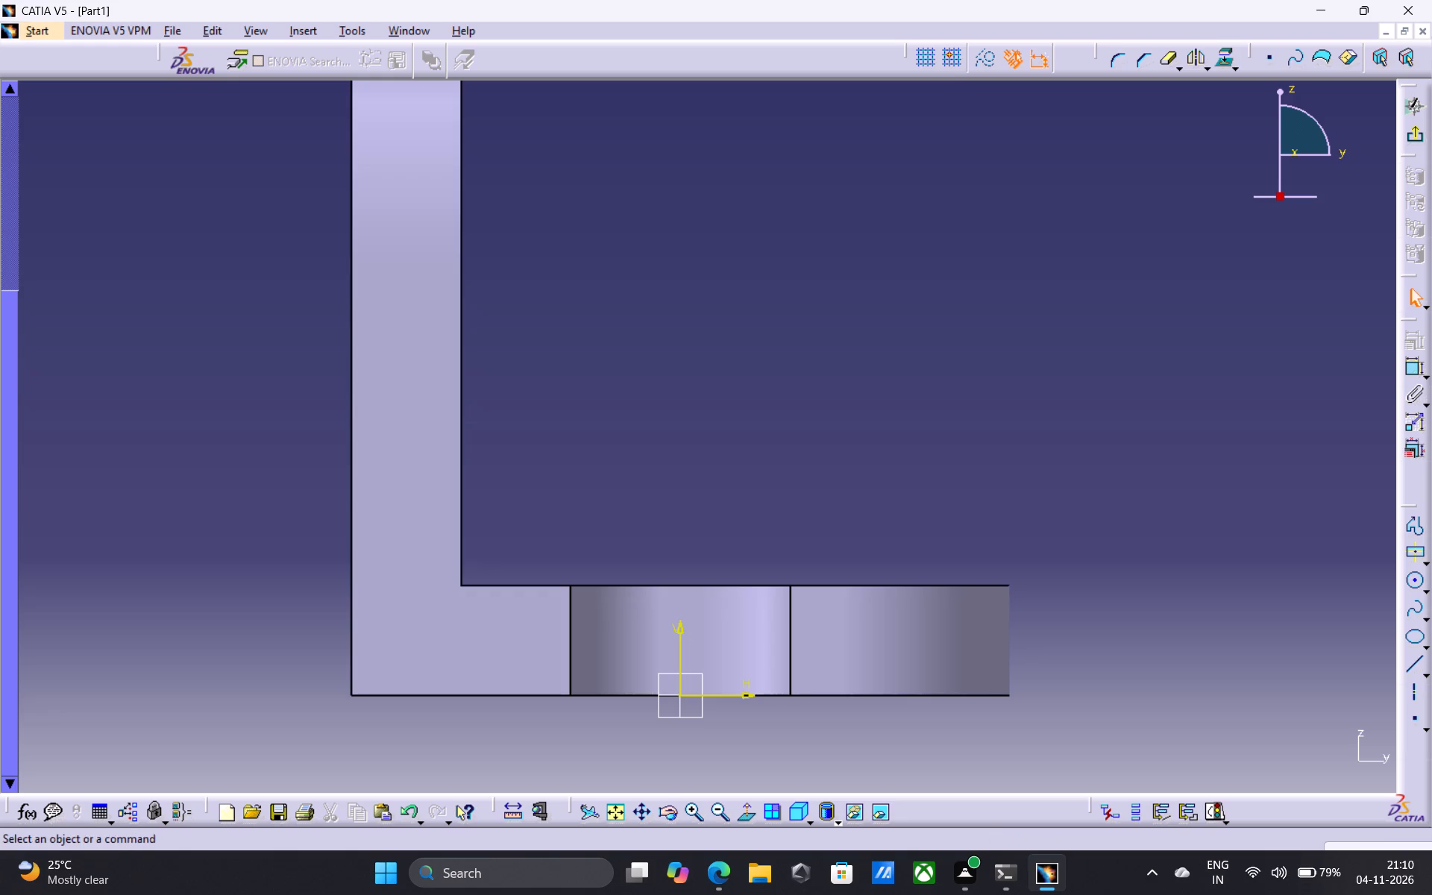
pyautogui.moveTo(806, 383); pyautogui.dragTo(841, 448, button='middle')
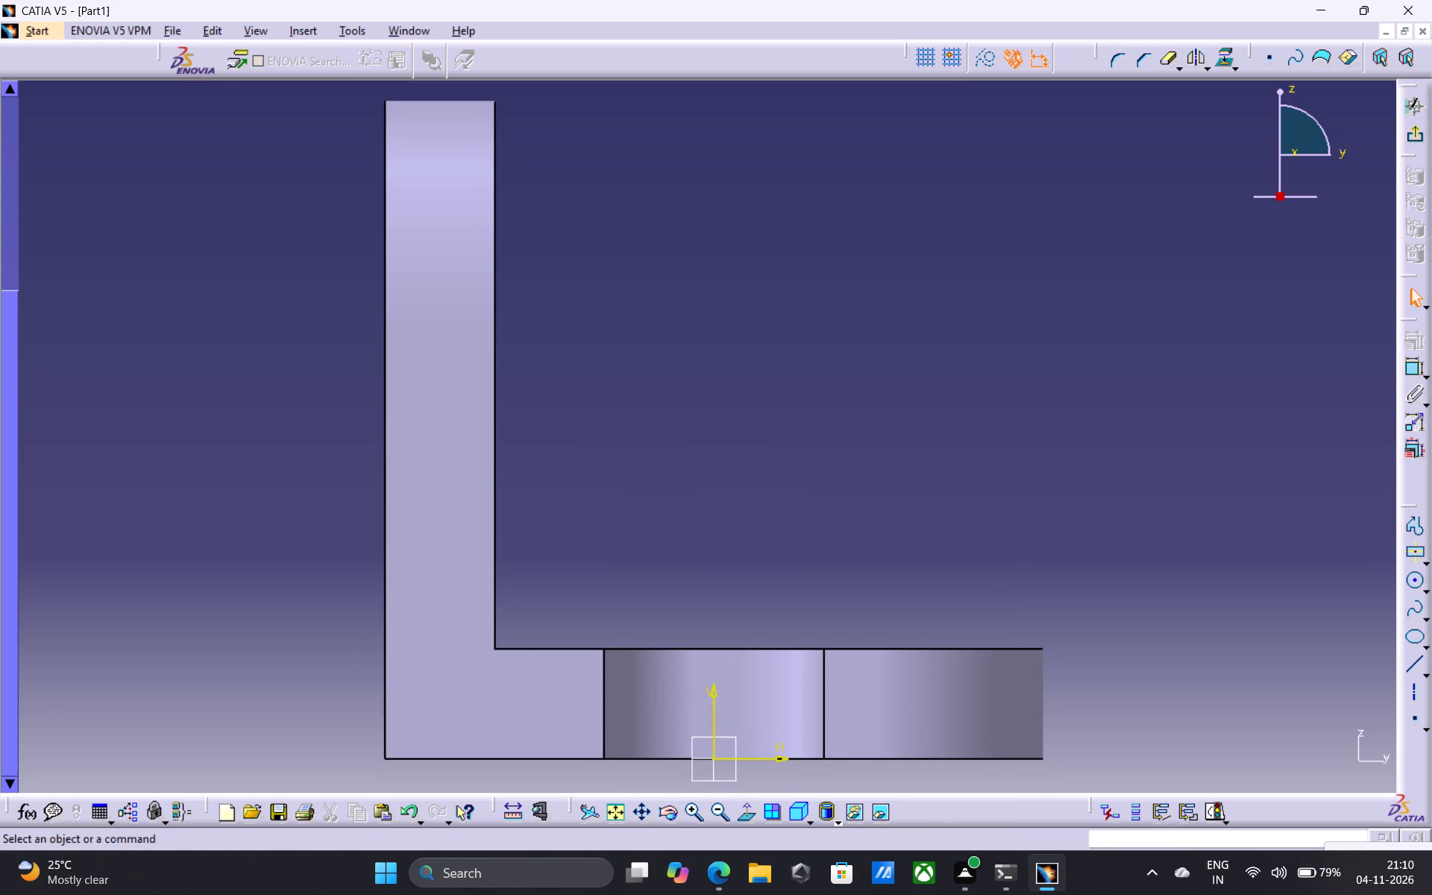
pyautogui.moveTo(872, 266); pyautogui.dragTo(869, 283, button='middle')
pyautogui.click(606, 808)
pyautogui.scroll(-1, 761, 426)
pyautogui.moveTo(761, 426); pyautogui.dragTo(671, 431, button='middle')
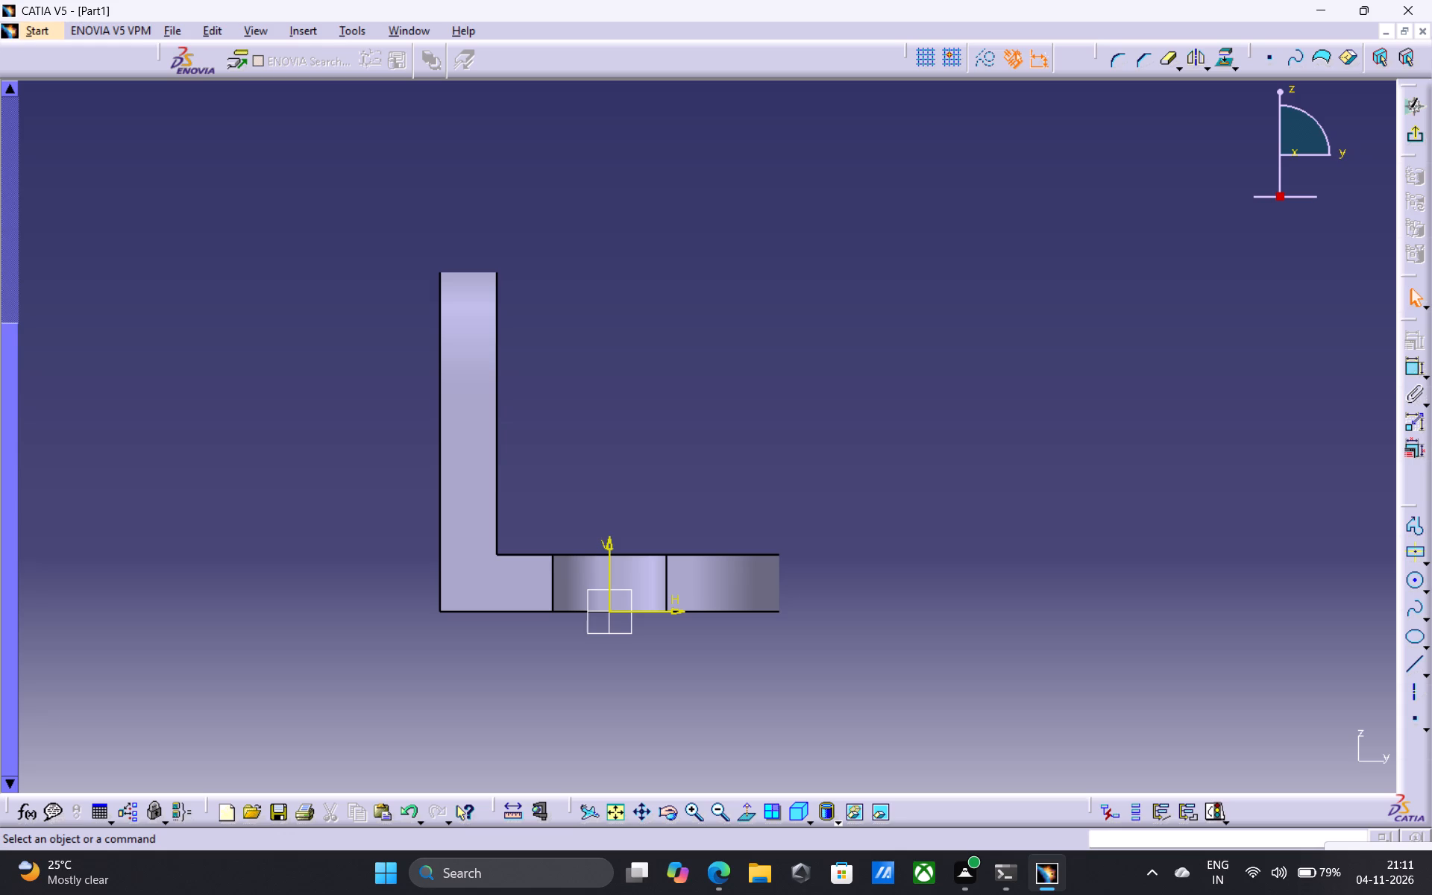
pyautogui.click(1415, 579)
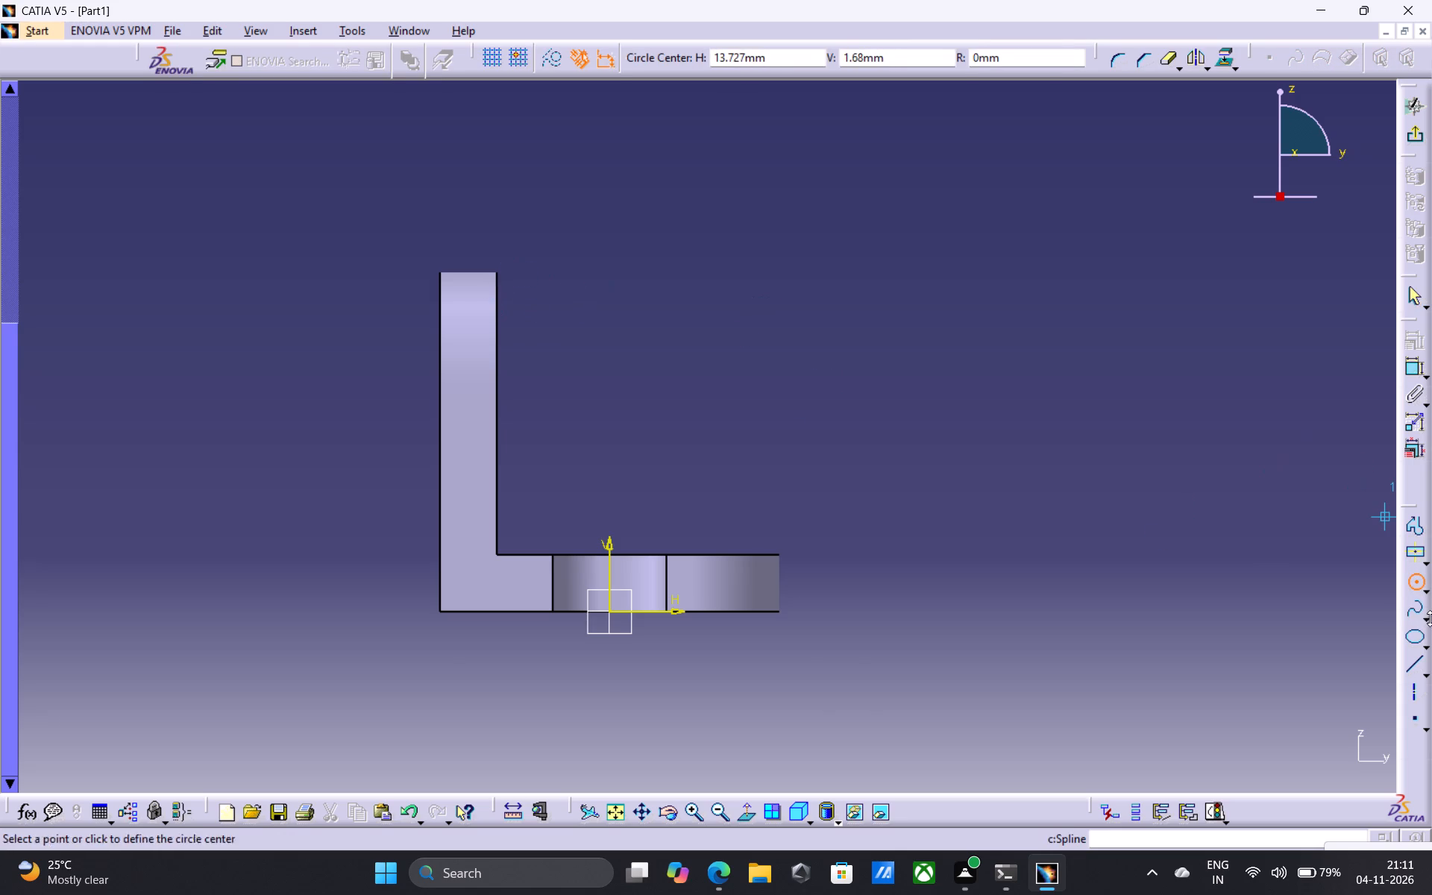
pyautogui.click(1413, 664)
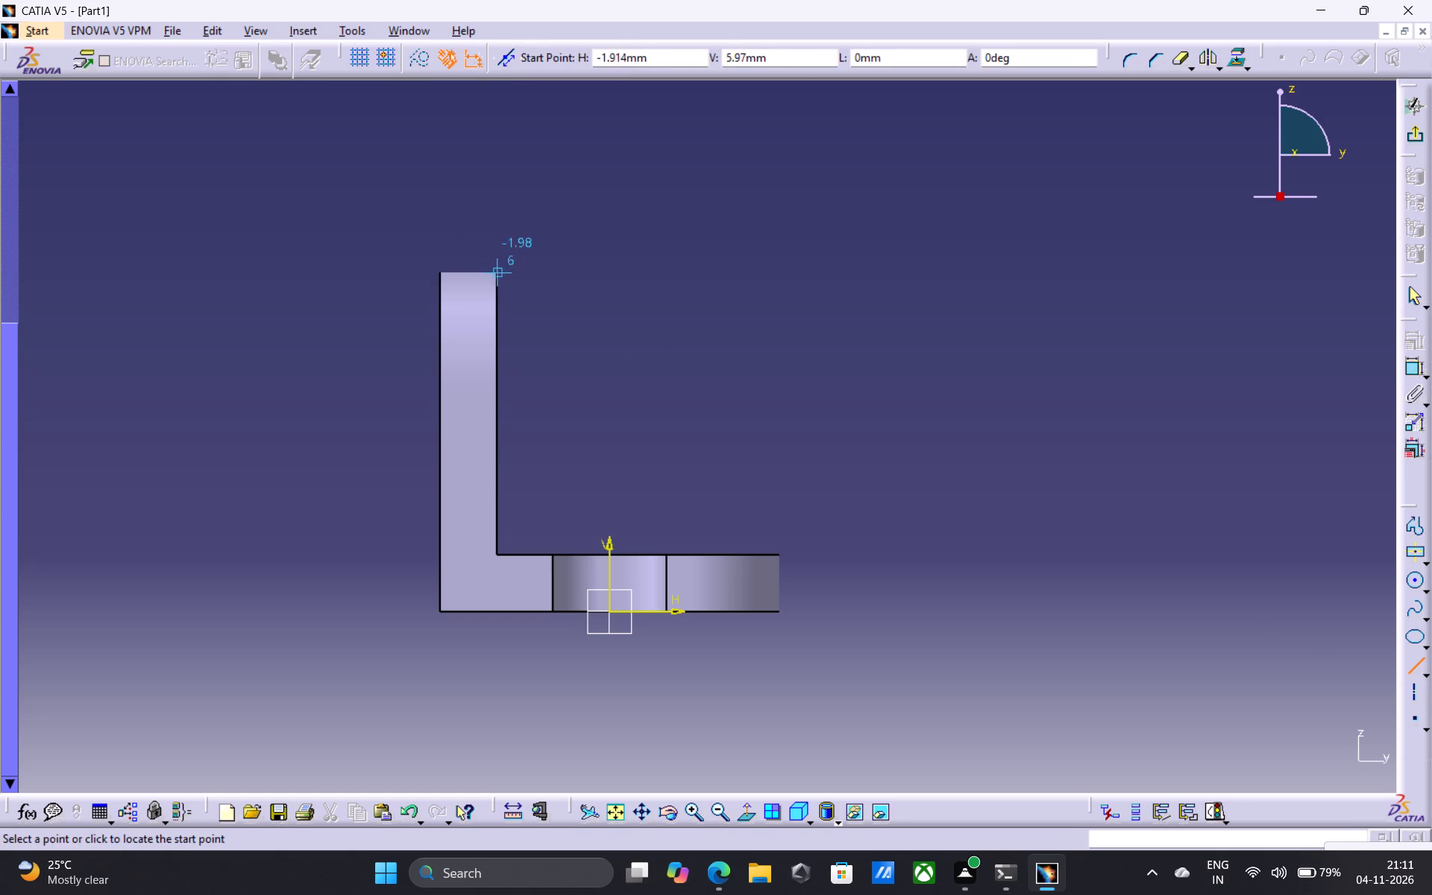
pyautogui.click(620, 289)
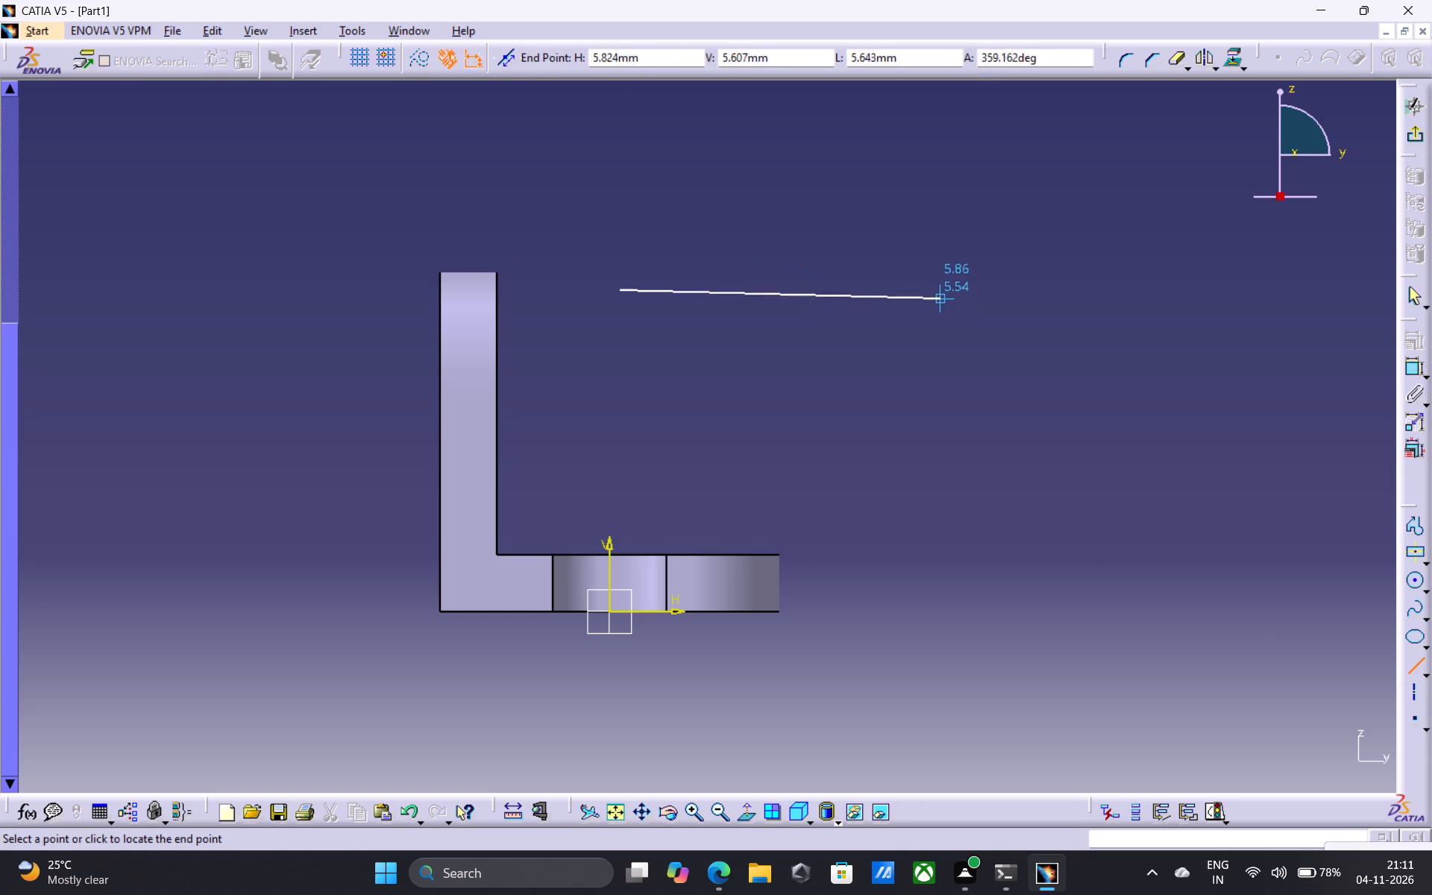
pyautogui.click(935, 289)
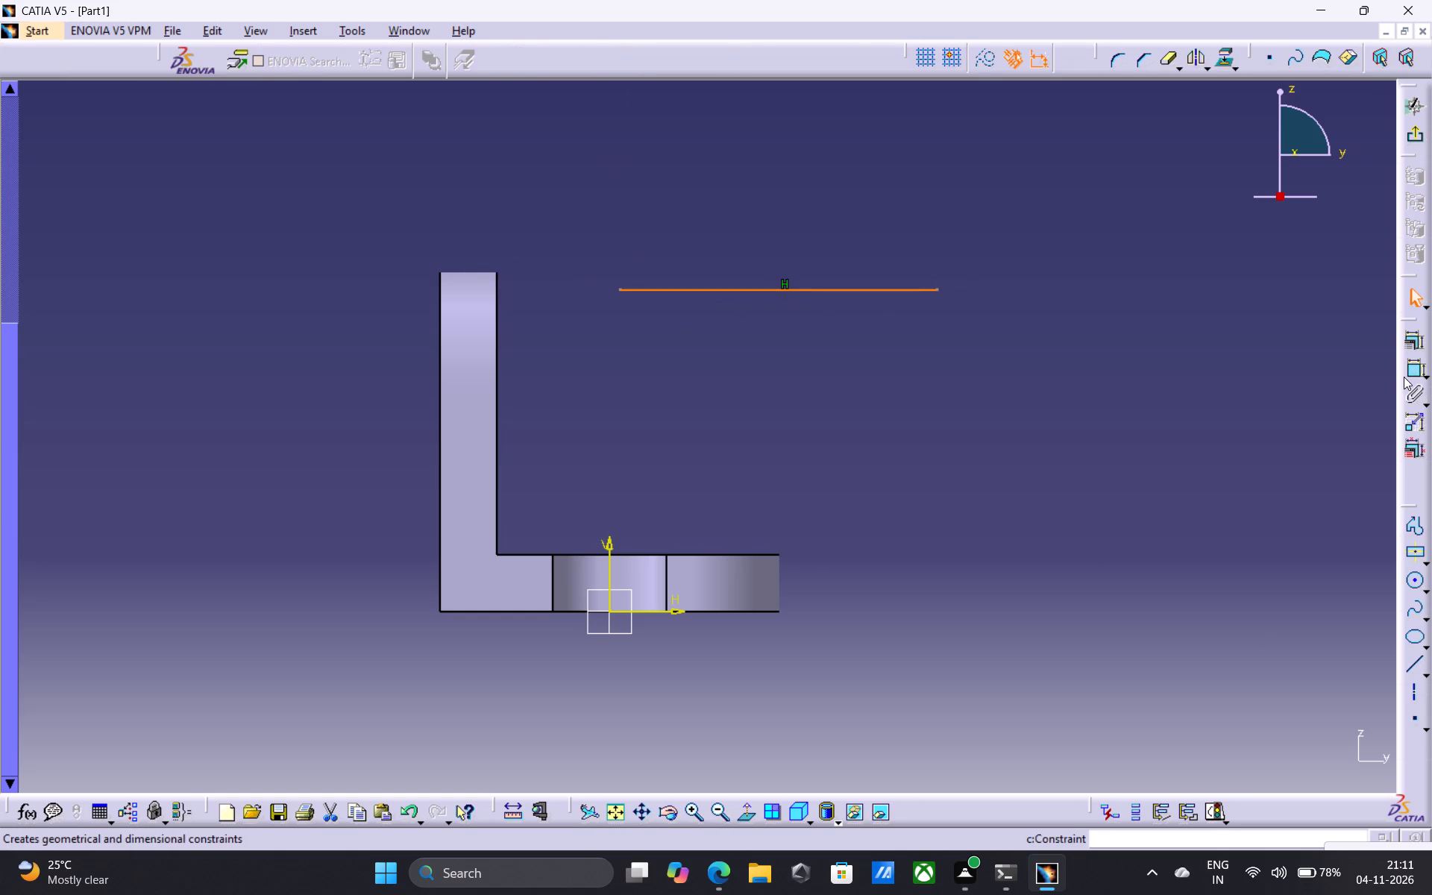
# Dimension the horizontal line's length and set it to 3.5 mm.
pyautogui.click(1407, 372)
pyautogui.tripleClick(800, 339)
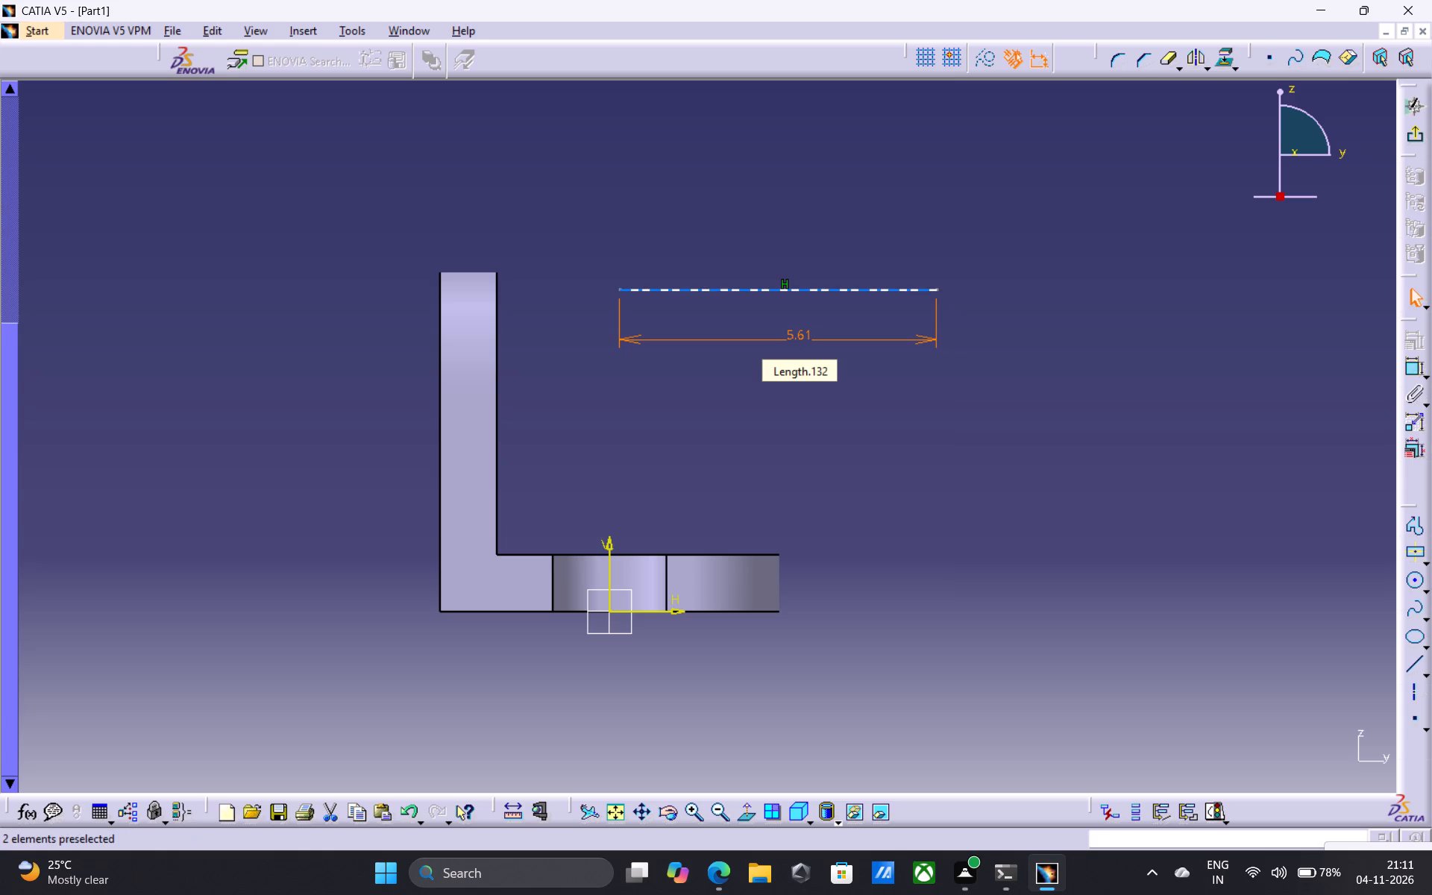
pyautogui.doubleClick(797, 340)
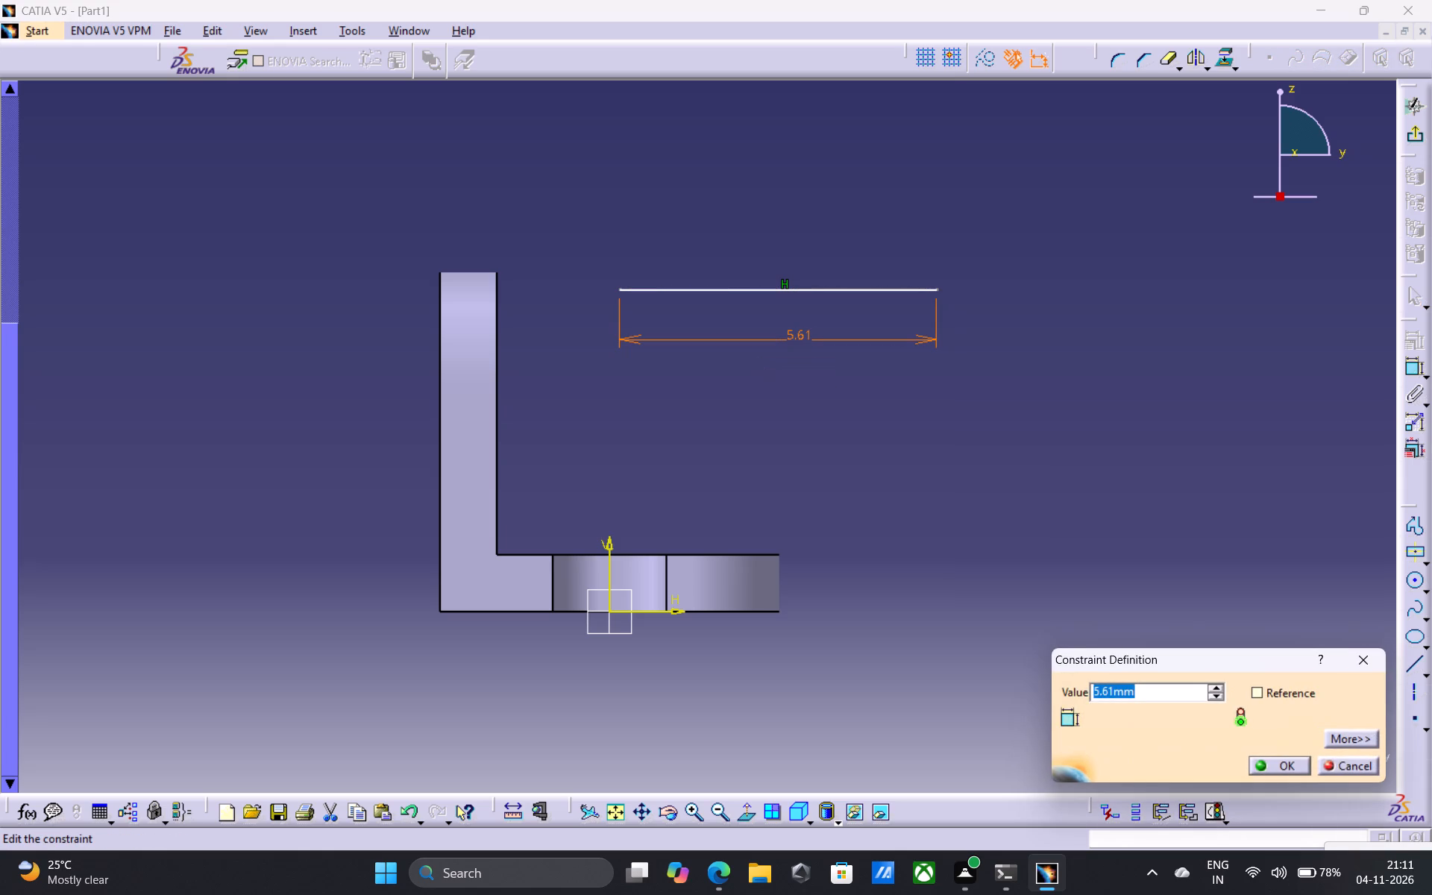
pyautogui.press('.')
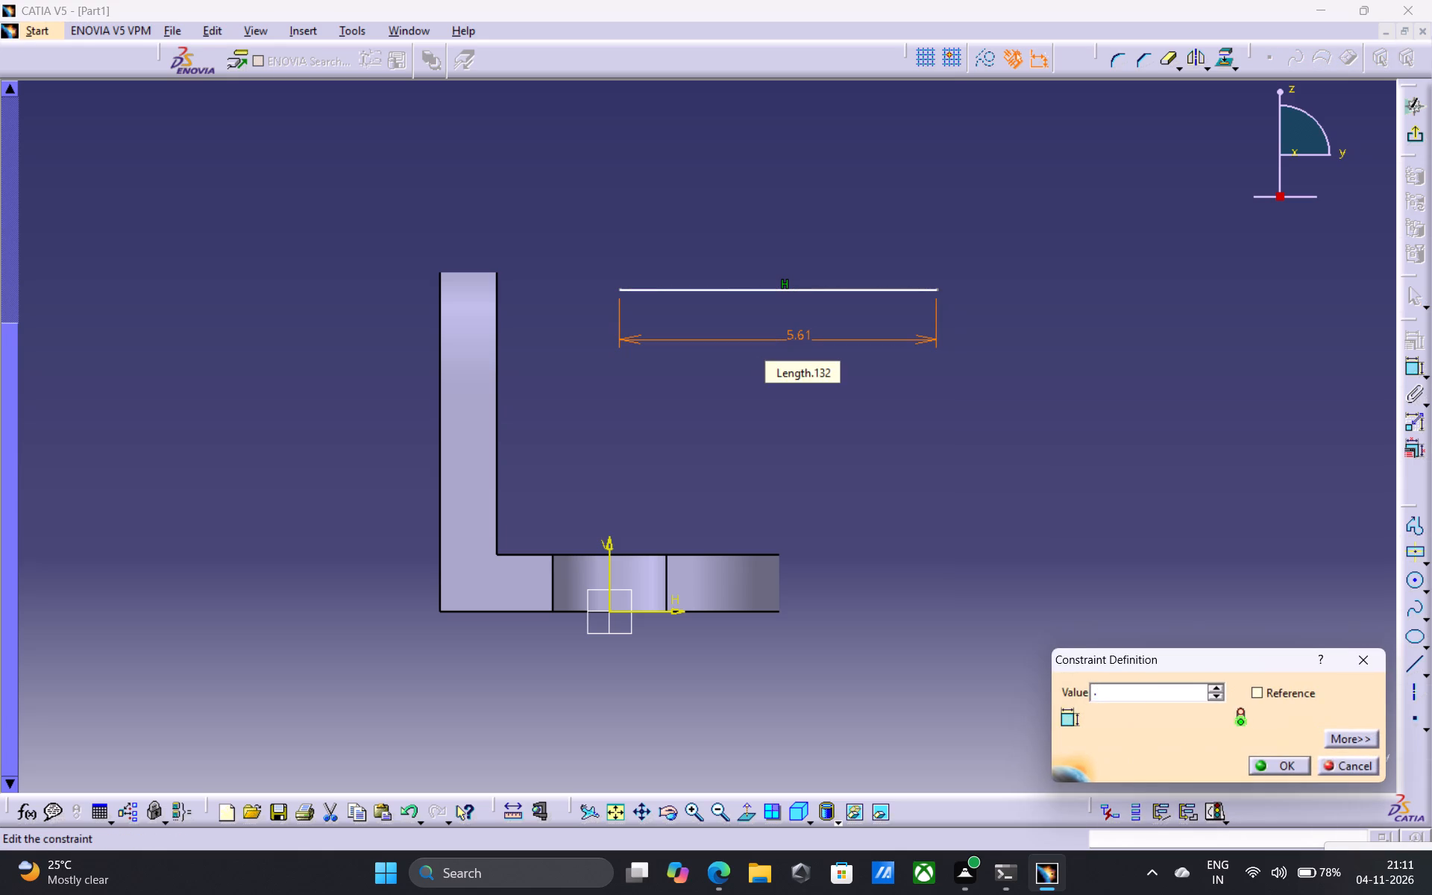
pyautogui.press('BackSpace')
pyautogui.write('3.5')
pyautogui.press('Return')
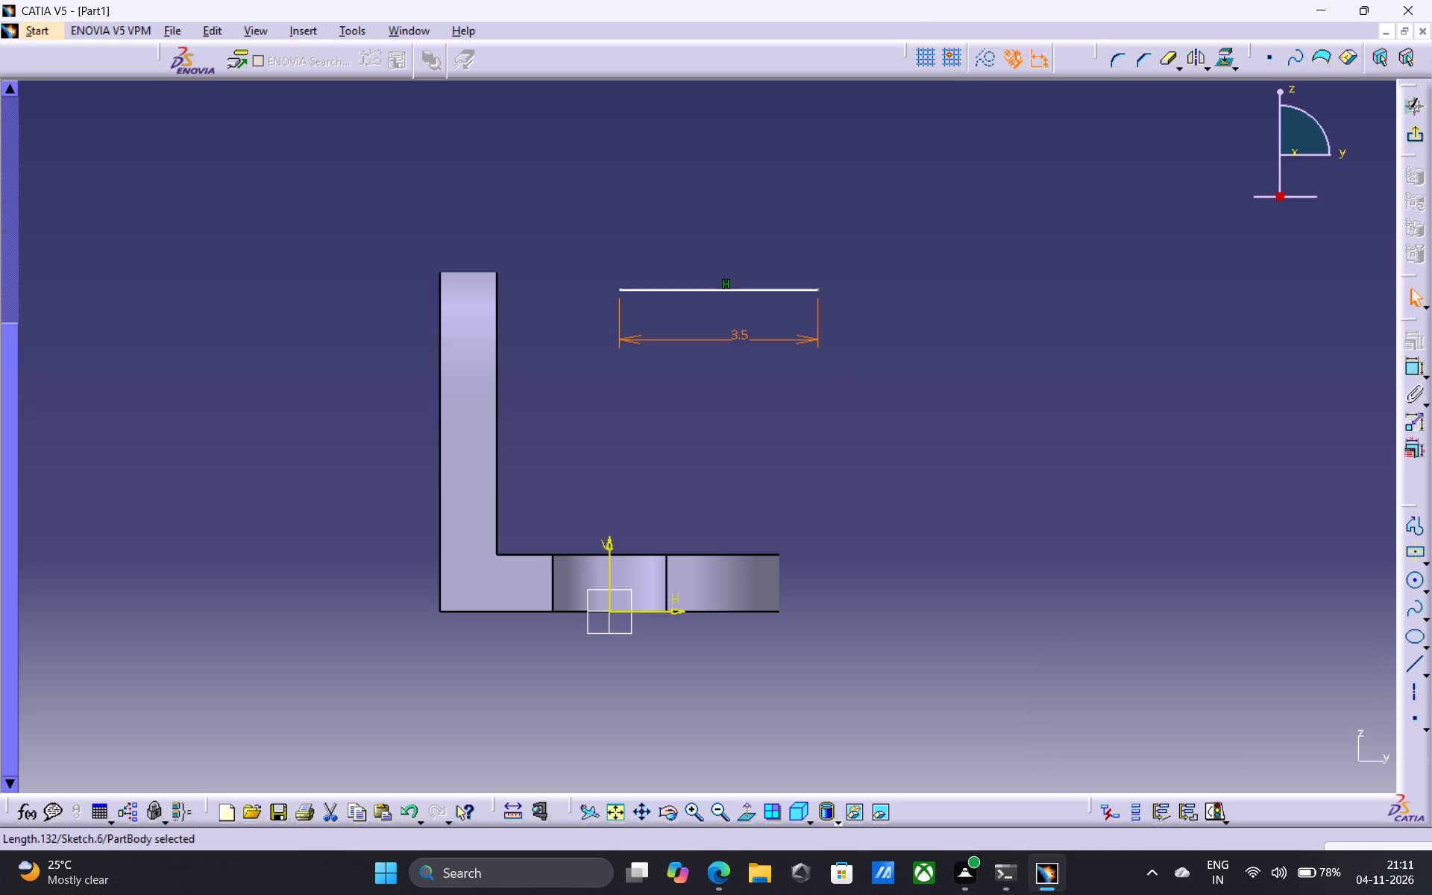
# Dimension the vertical distance between the upright's top inner corner and the horizontal line.
pyautogui.click(497, 273)
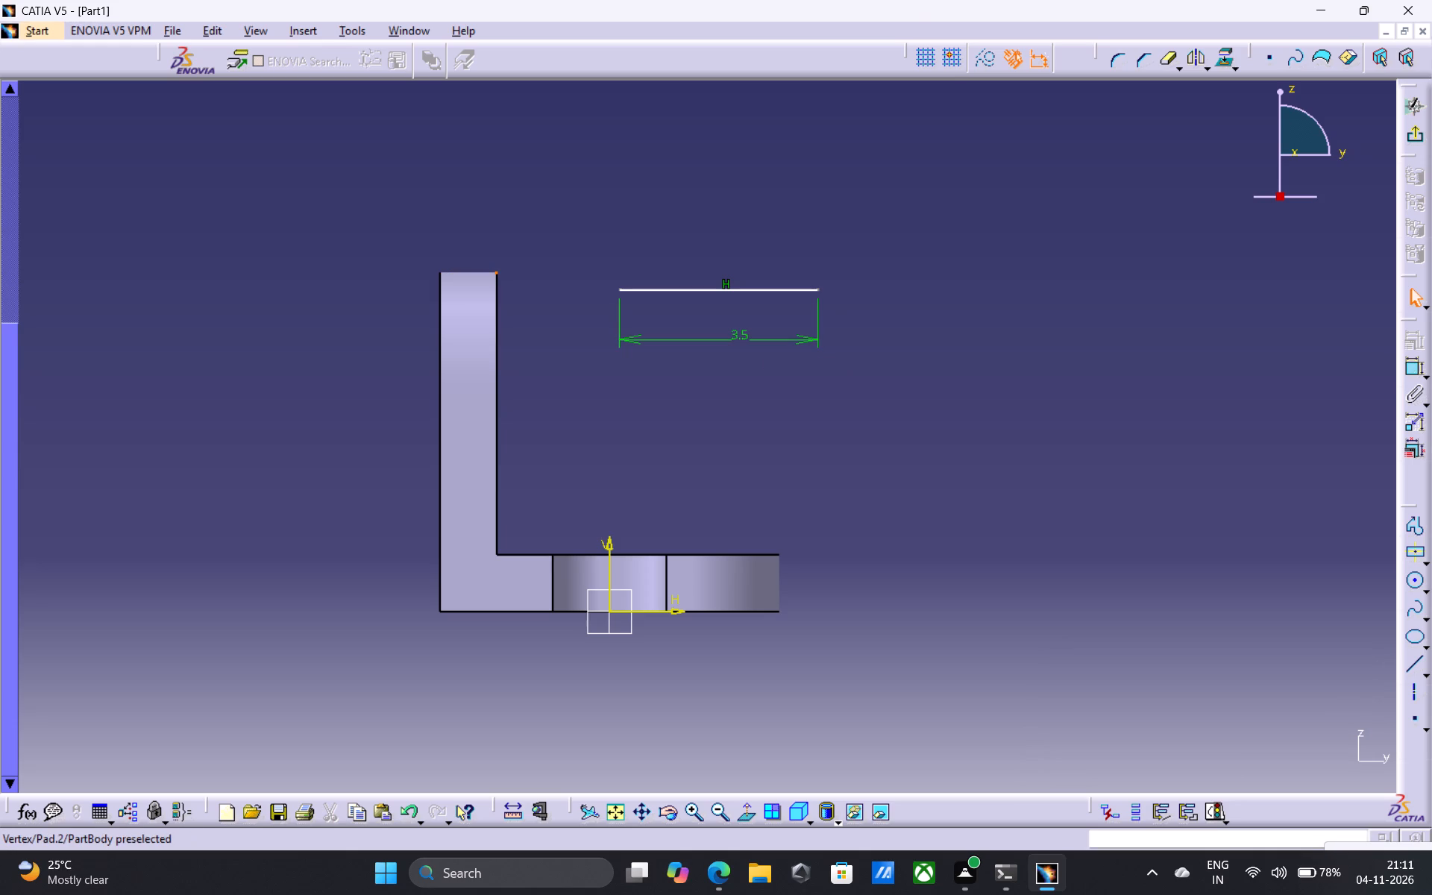
pyautogui.keyDown('ctrl'); pyautogui.click(662, 287); pyautogui.keyUp('ctrl')
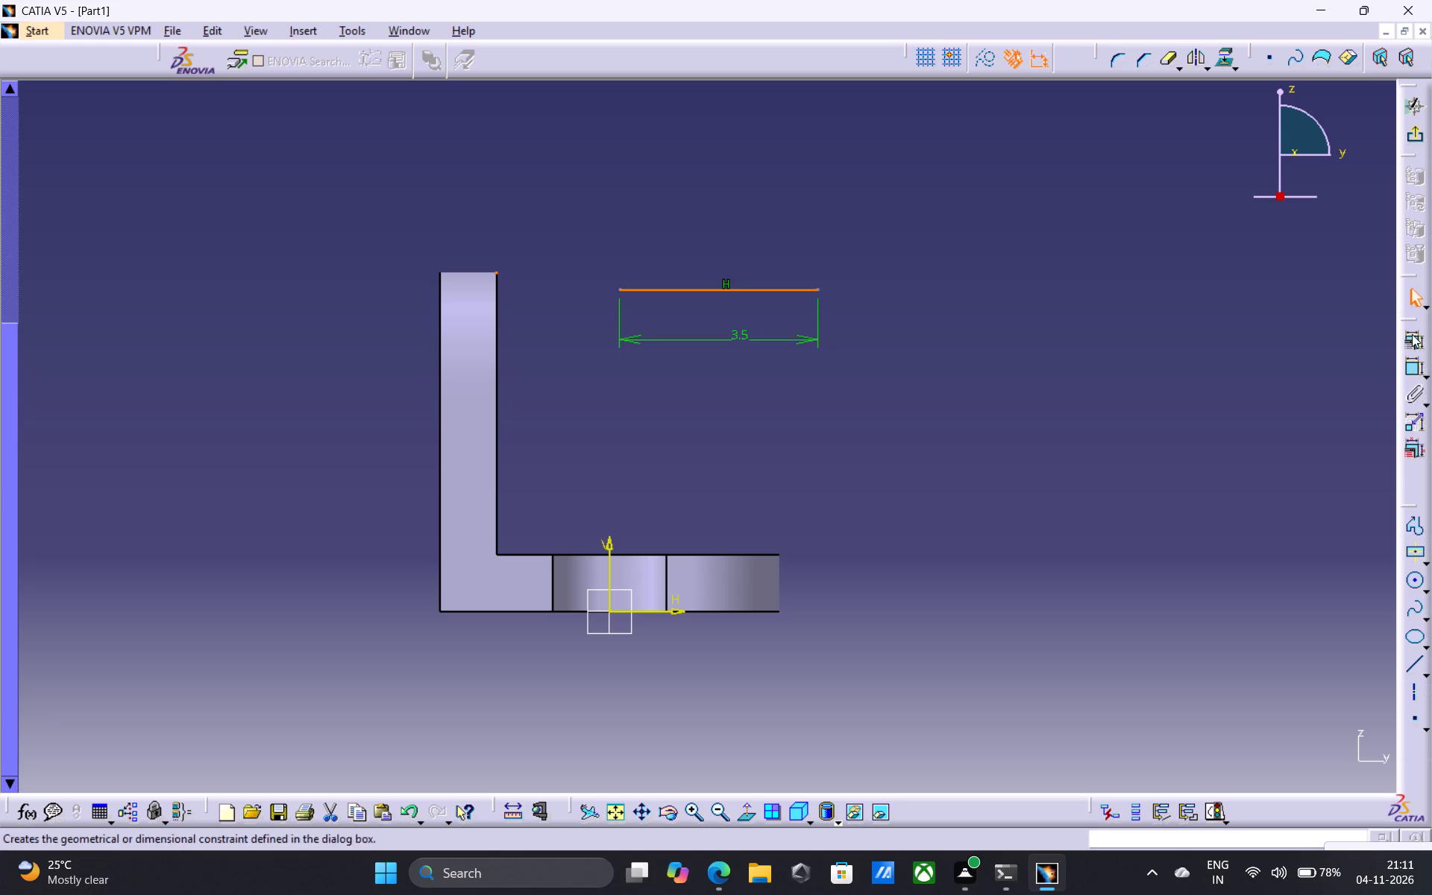
pyautogui.click(1415, 370)
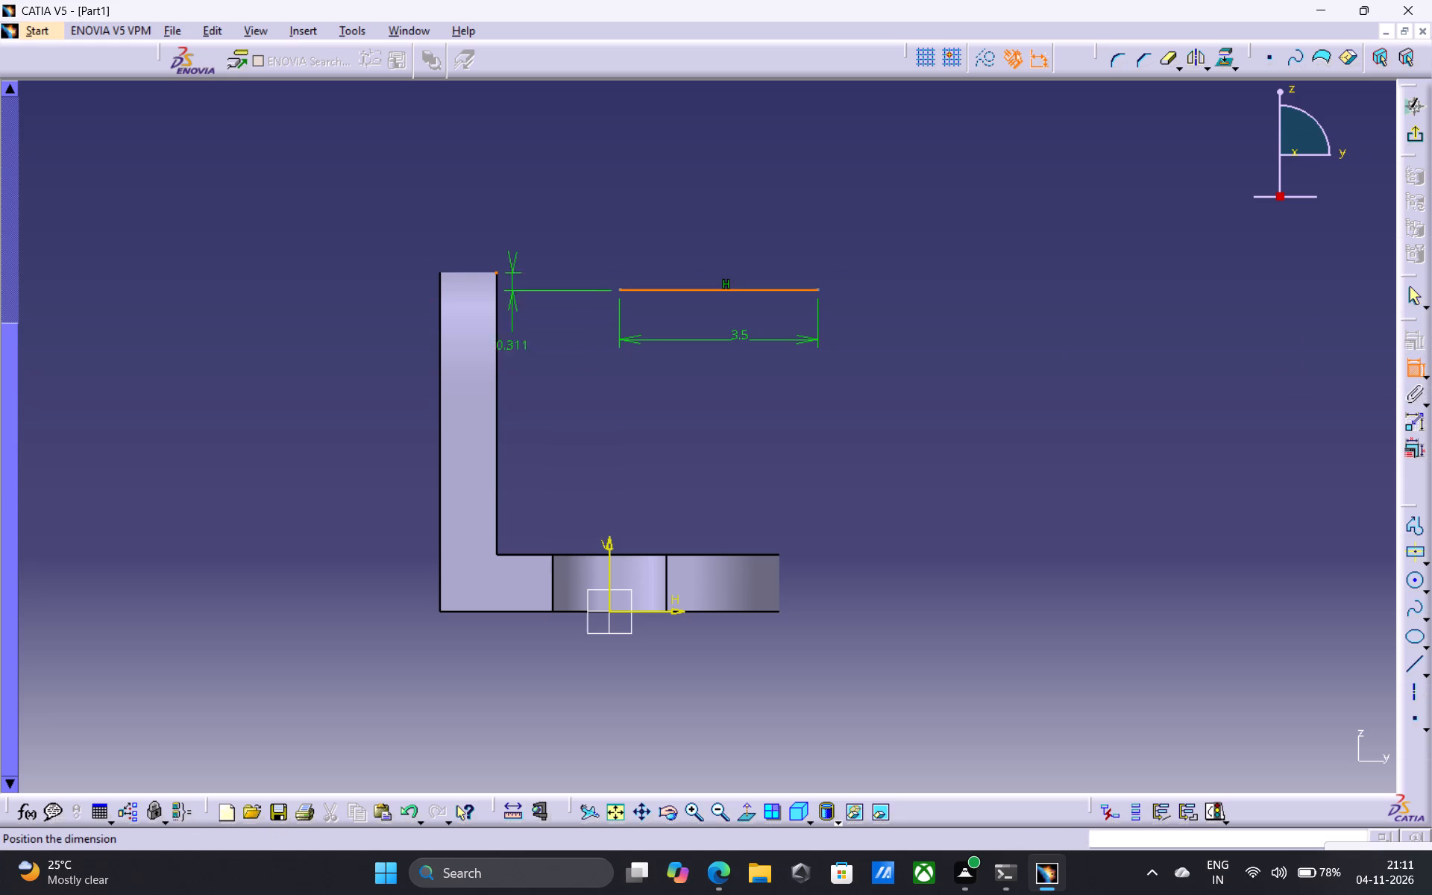
pyautogui.click(304, 351)
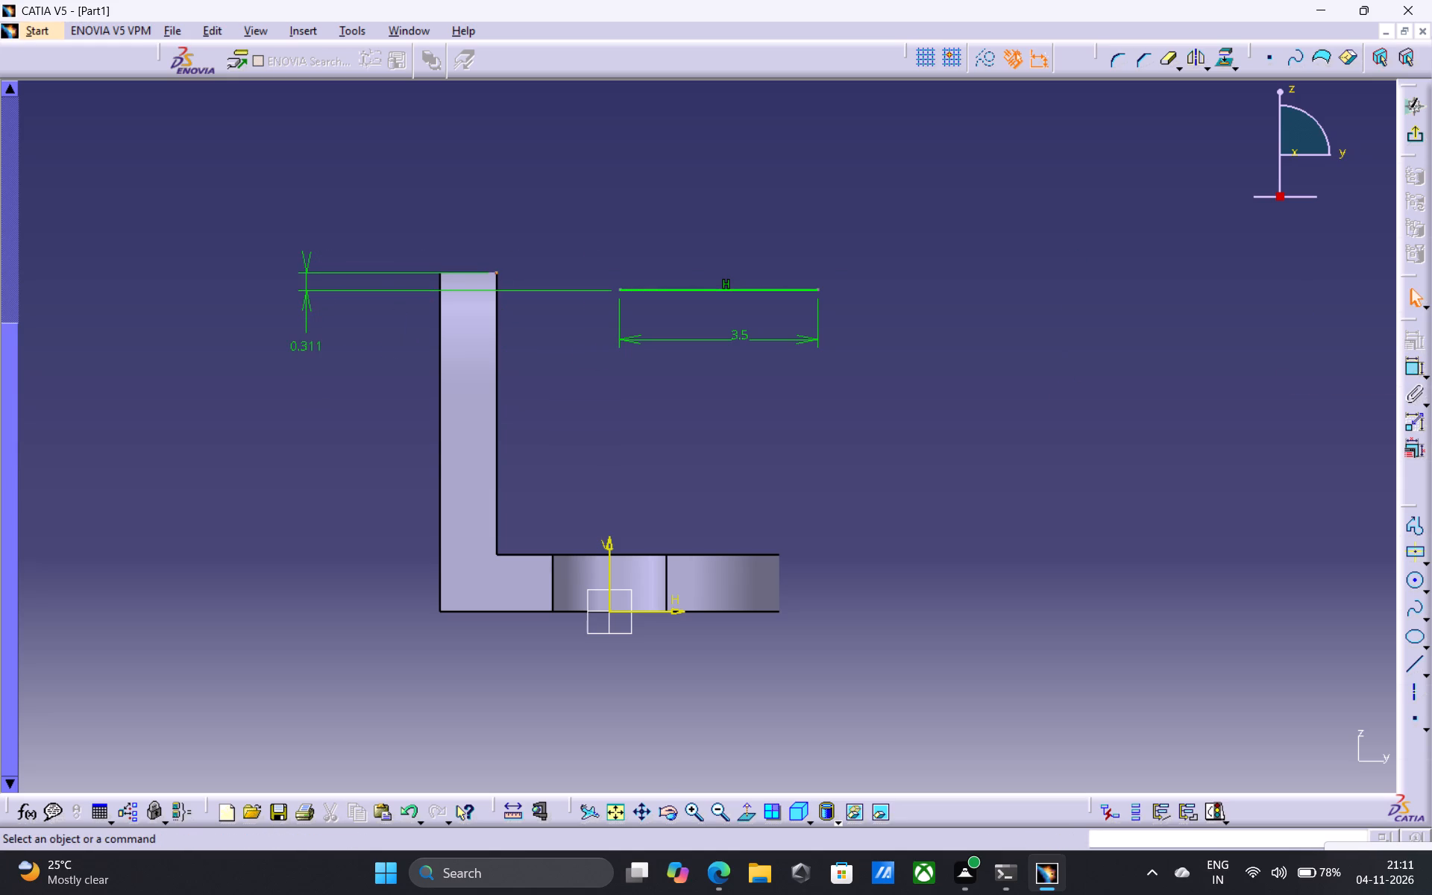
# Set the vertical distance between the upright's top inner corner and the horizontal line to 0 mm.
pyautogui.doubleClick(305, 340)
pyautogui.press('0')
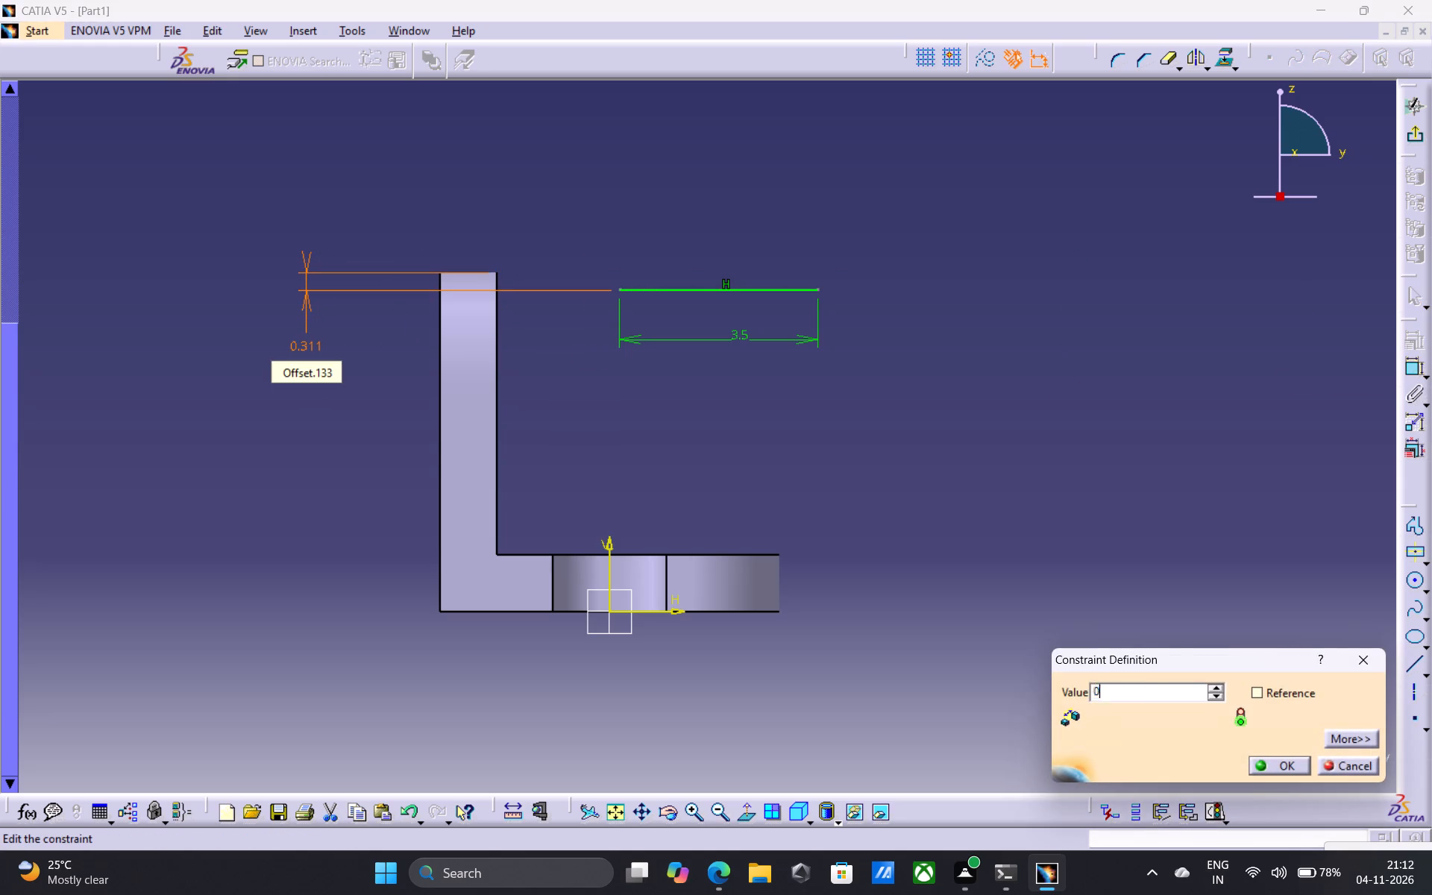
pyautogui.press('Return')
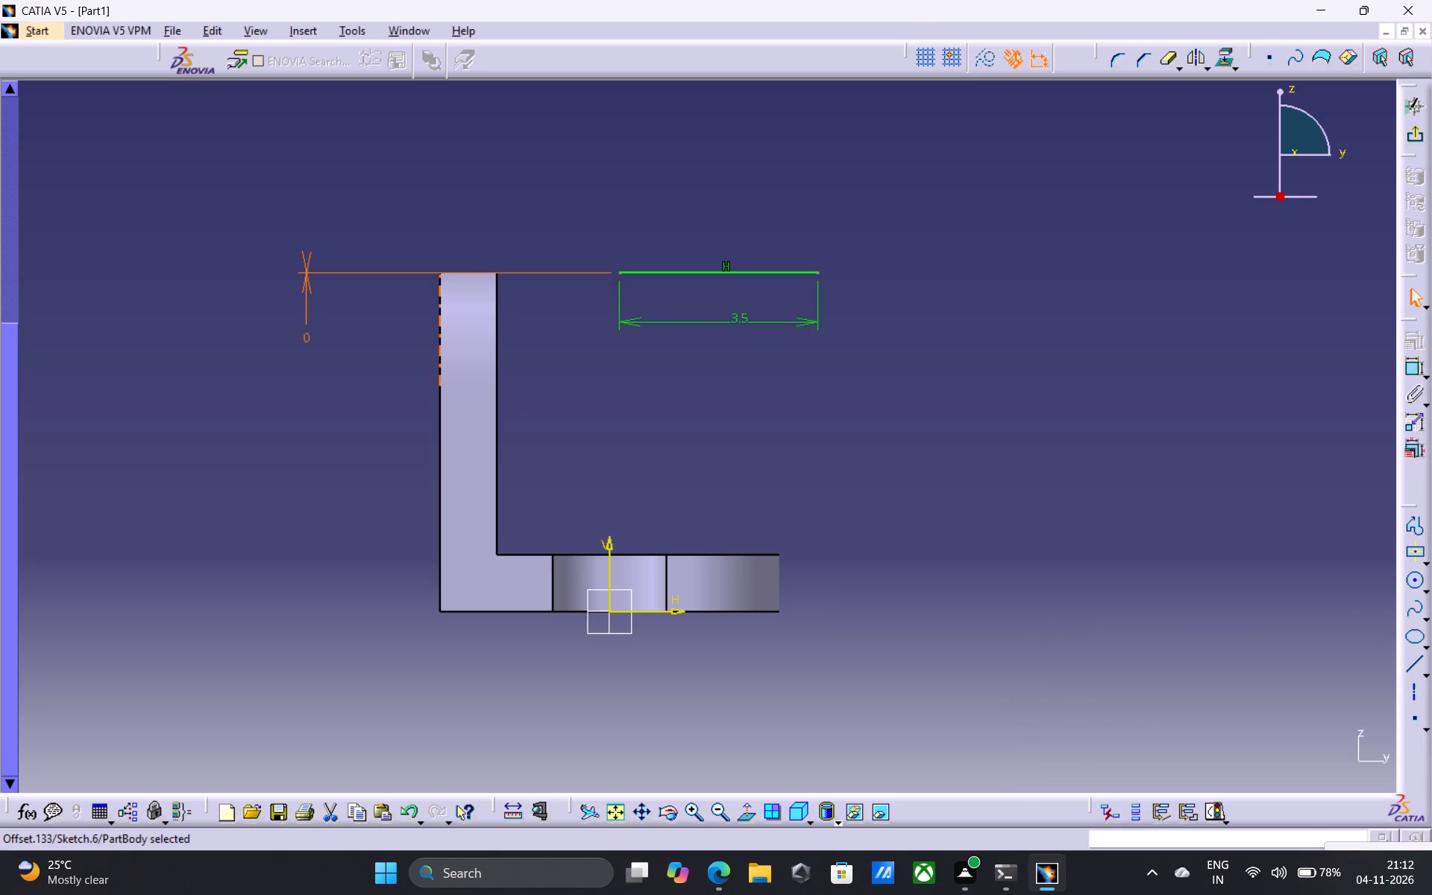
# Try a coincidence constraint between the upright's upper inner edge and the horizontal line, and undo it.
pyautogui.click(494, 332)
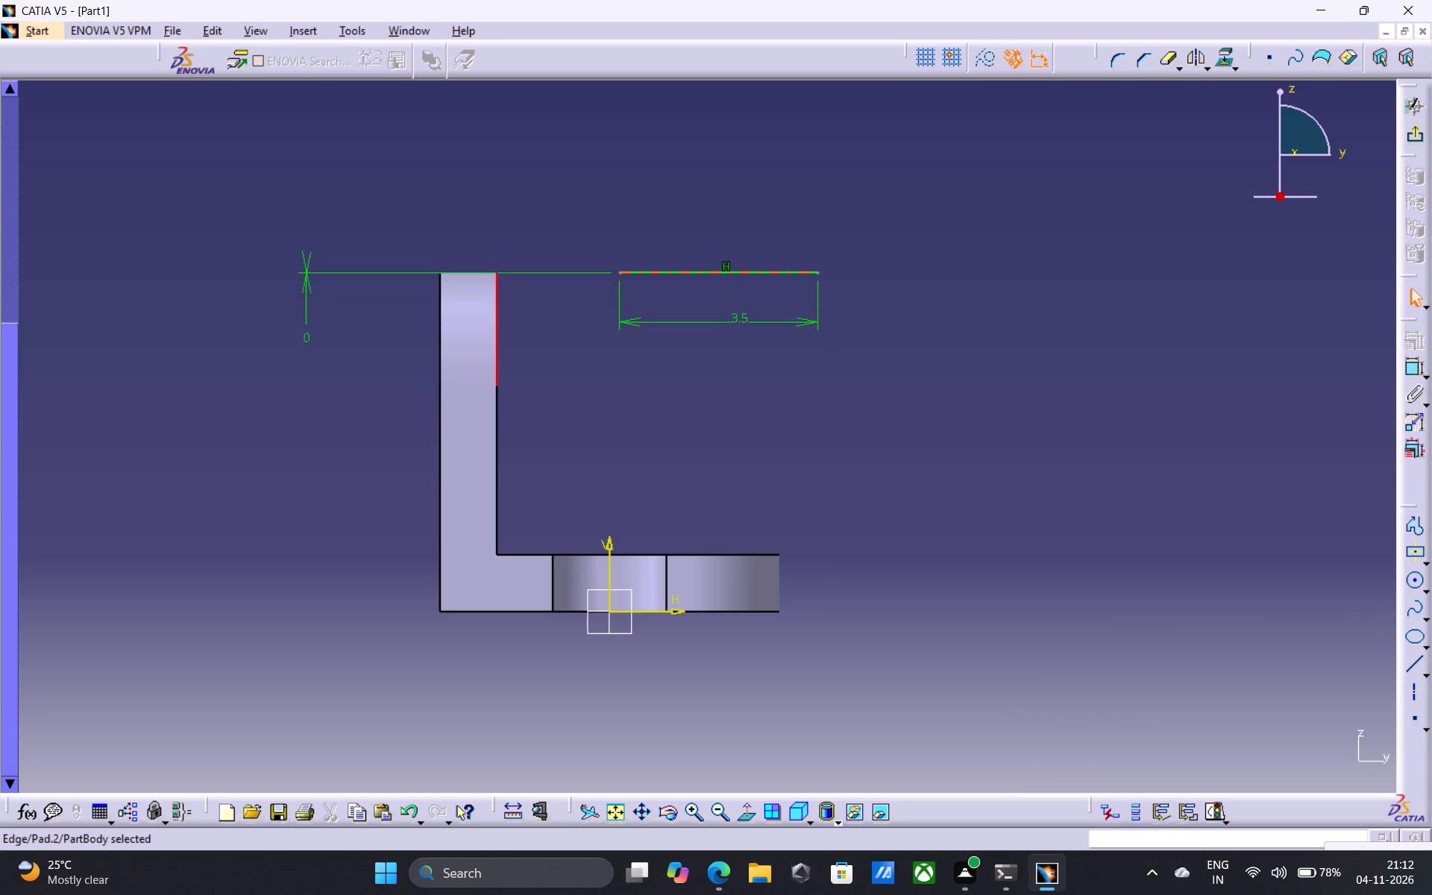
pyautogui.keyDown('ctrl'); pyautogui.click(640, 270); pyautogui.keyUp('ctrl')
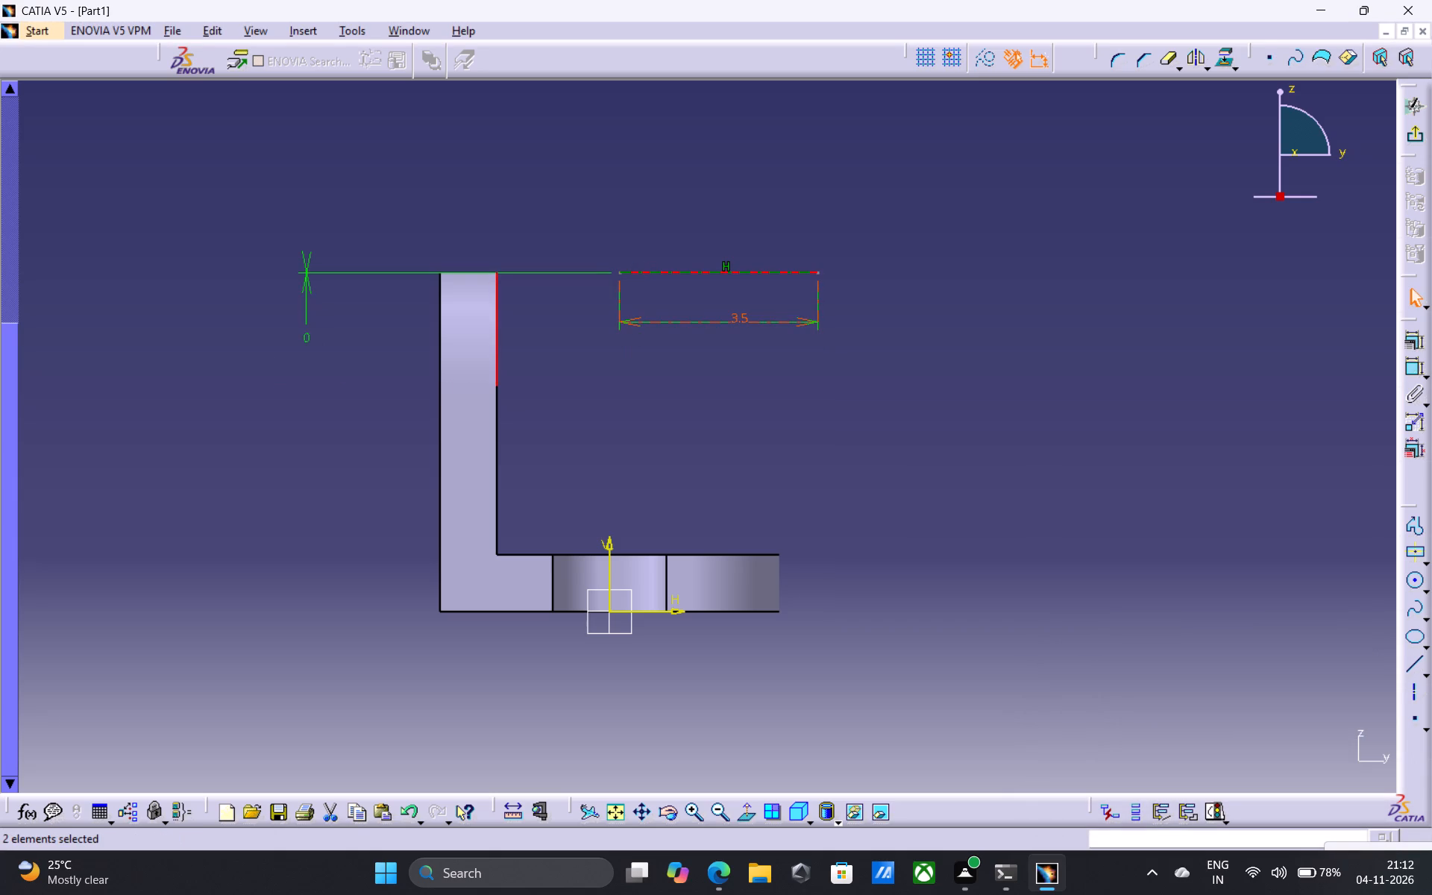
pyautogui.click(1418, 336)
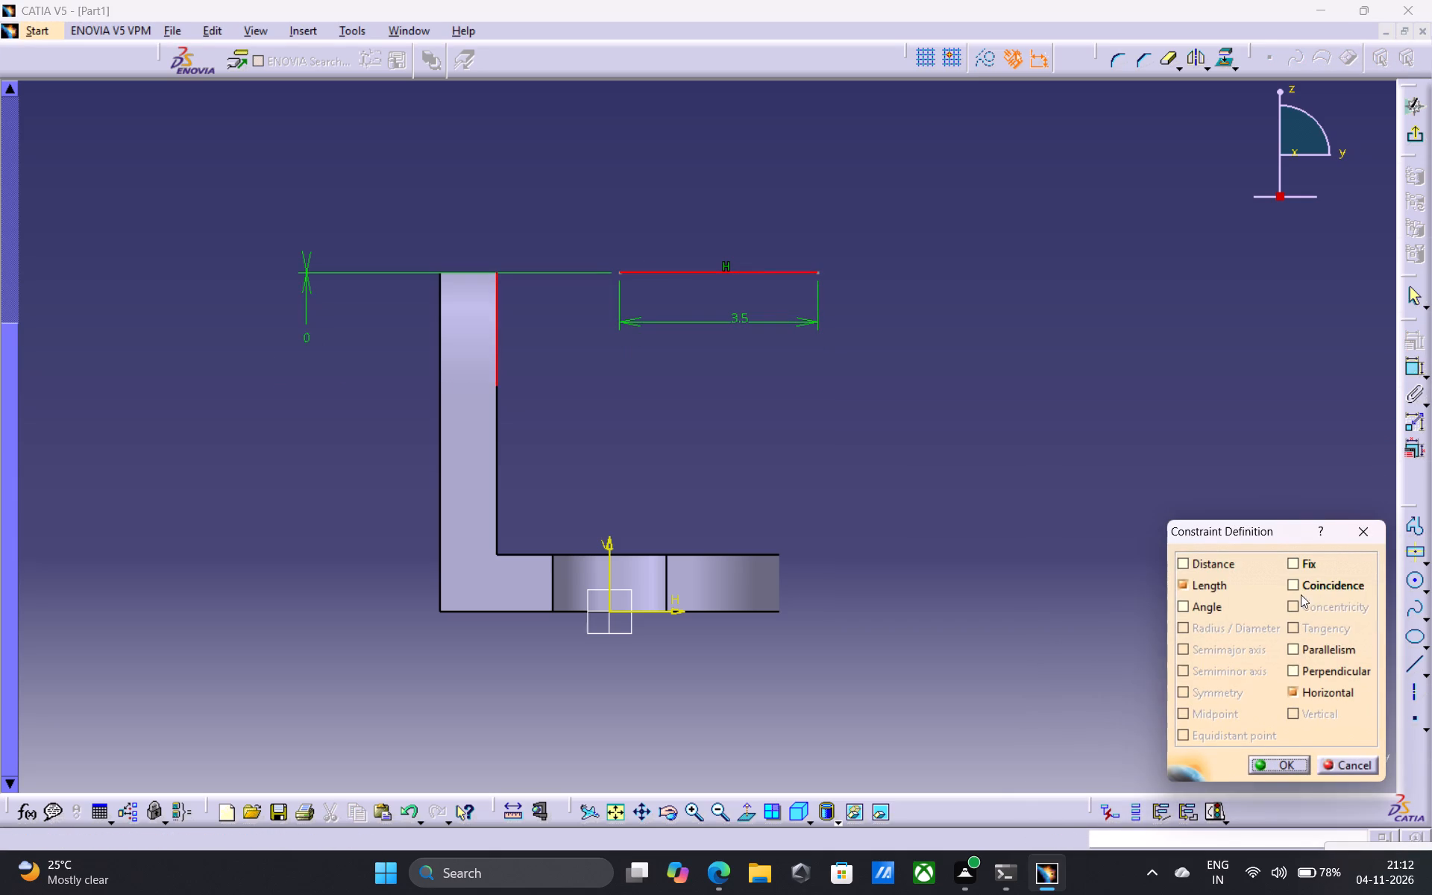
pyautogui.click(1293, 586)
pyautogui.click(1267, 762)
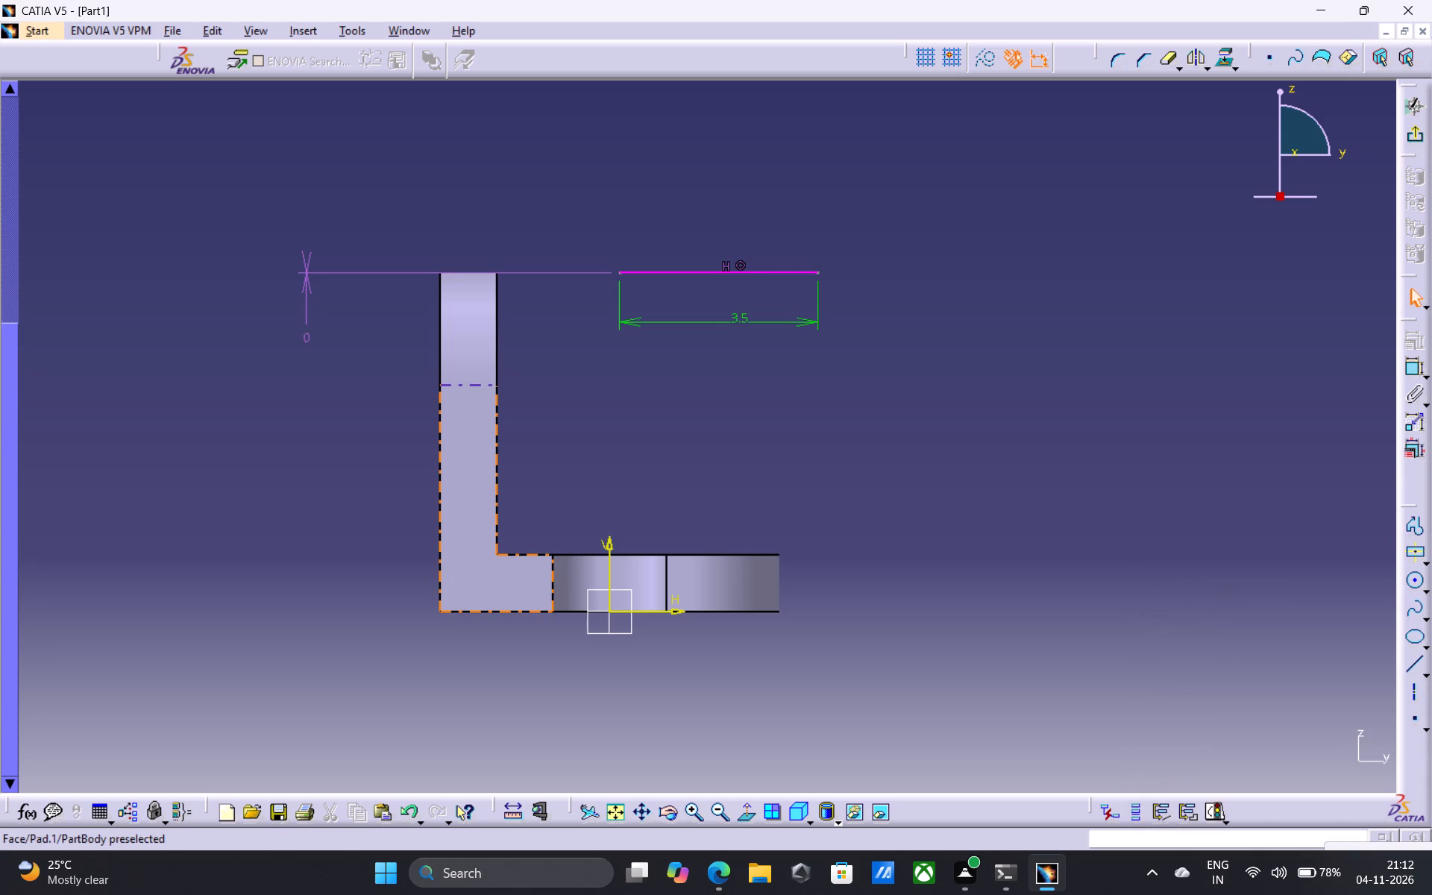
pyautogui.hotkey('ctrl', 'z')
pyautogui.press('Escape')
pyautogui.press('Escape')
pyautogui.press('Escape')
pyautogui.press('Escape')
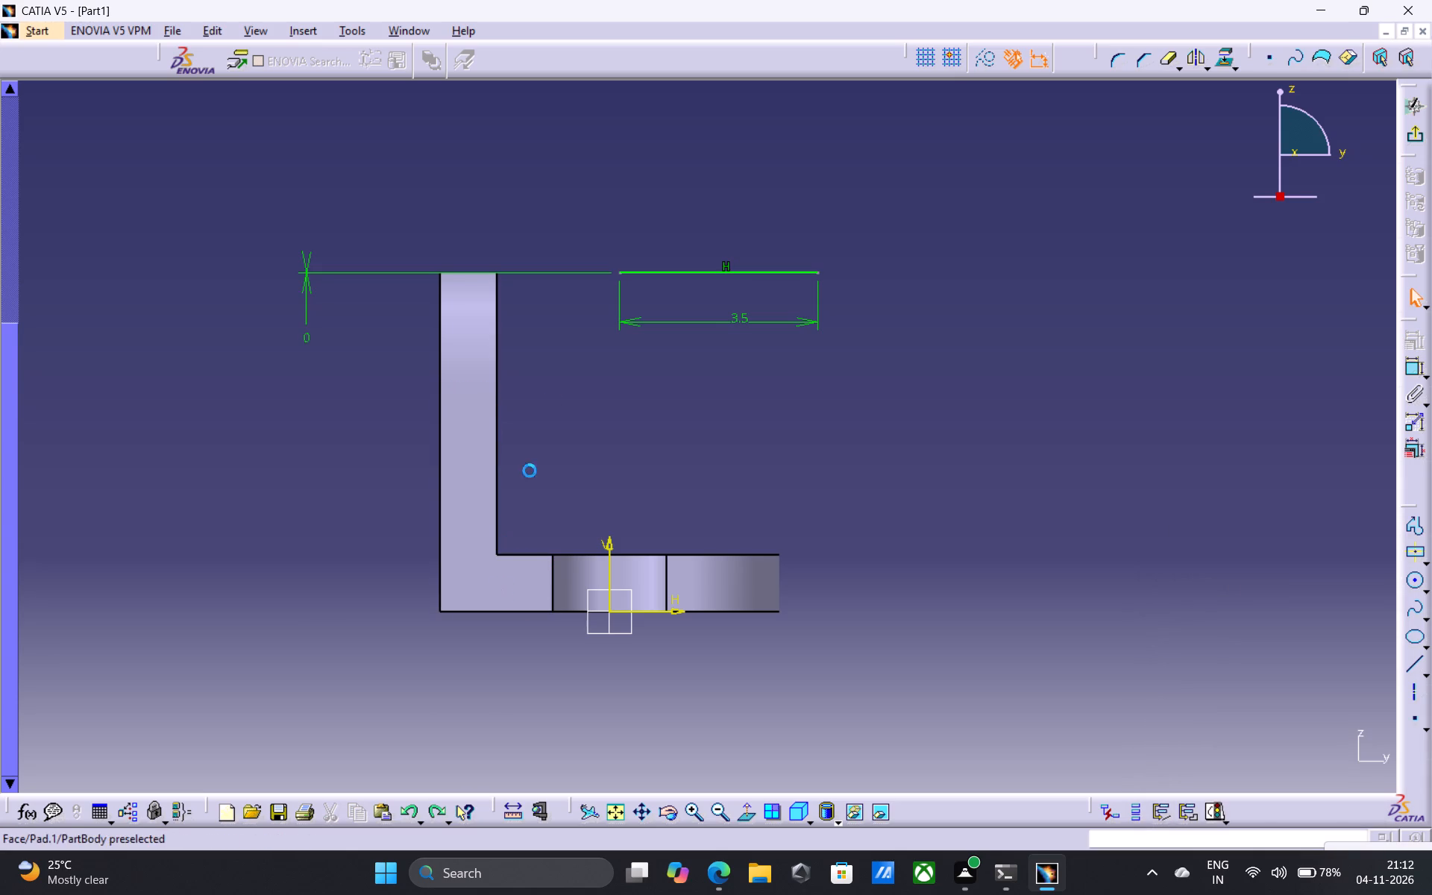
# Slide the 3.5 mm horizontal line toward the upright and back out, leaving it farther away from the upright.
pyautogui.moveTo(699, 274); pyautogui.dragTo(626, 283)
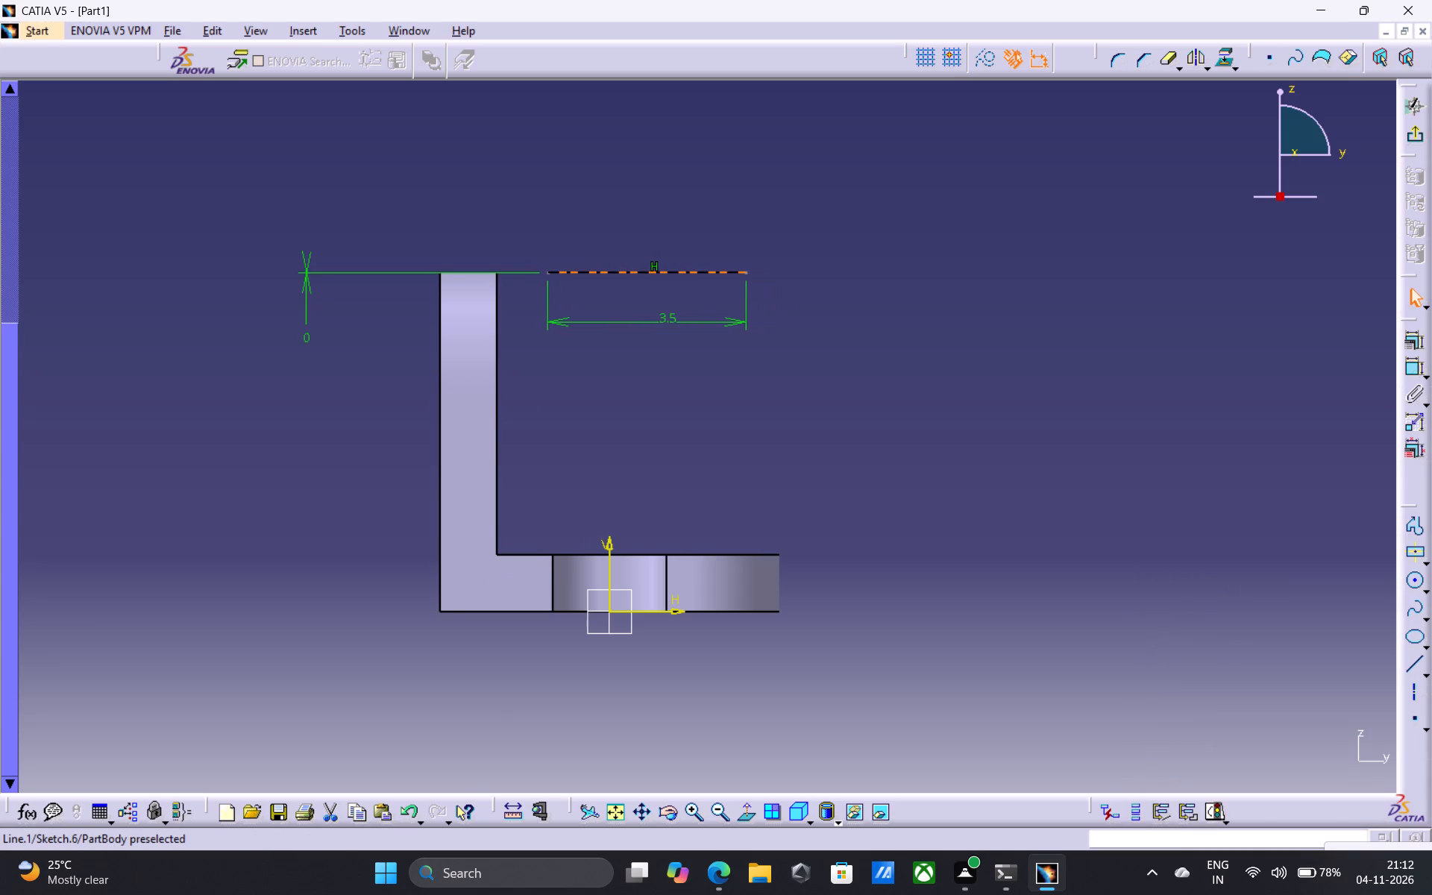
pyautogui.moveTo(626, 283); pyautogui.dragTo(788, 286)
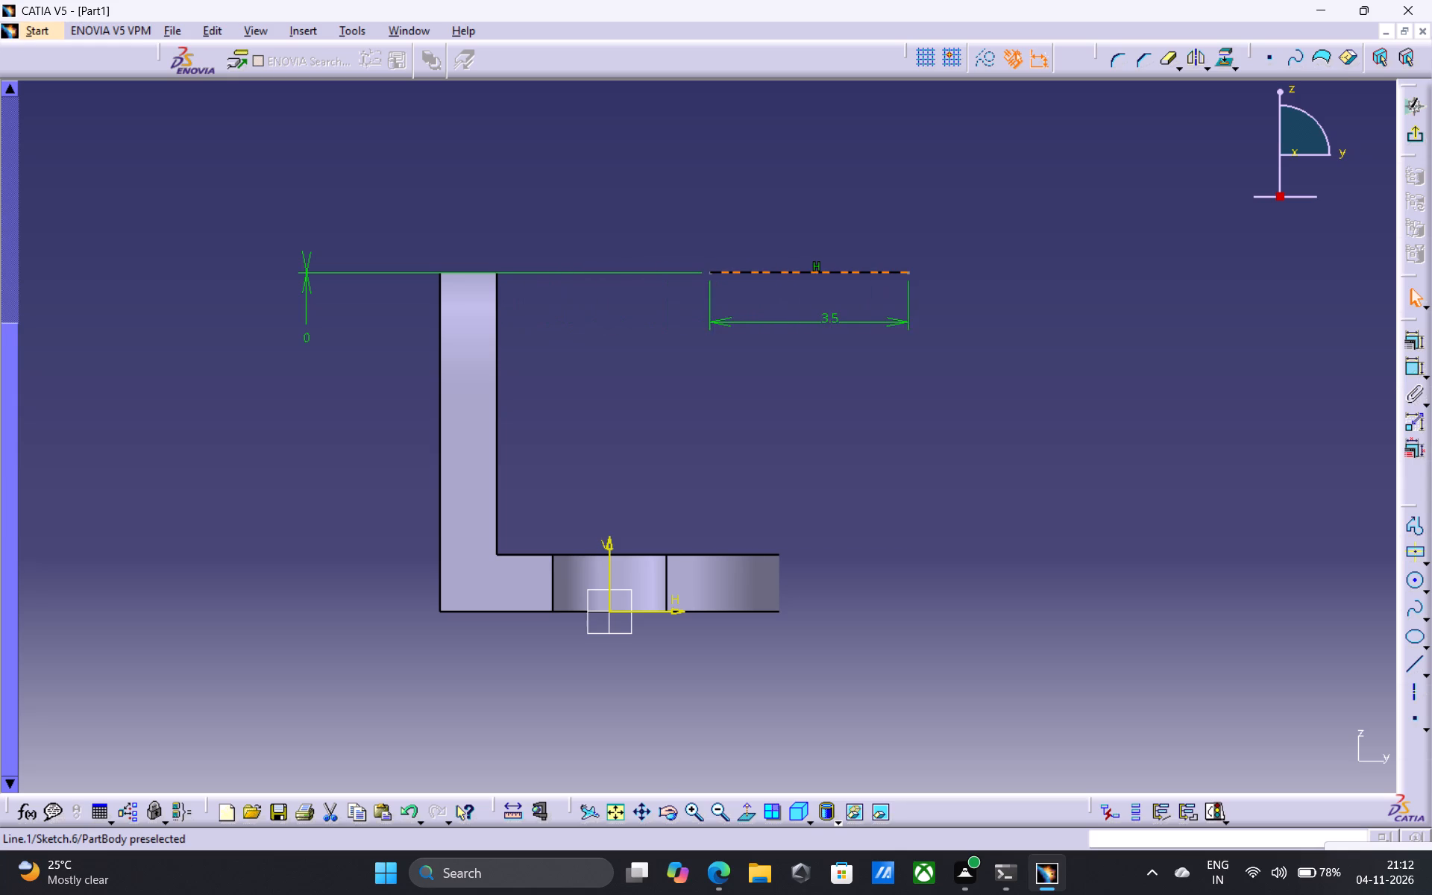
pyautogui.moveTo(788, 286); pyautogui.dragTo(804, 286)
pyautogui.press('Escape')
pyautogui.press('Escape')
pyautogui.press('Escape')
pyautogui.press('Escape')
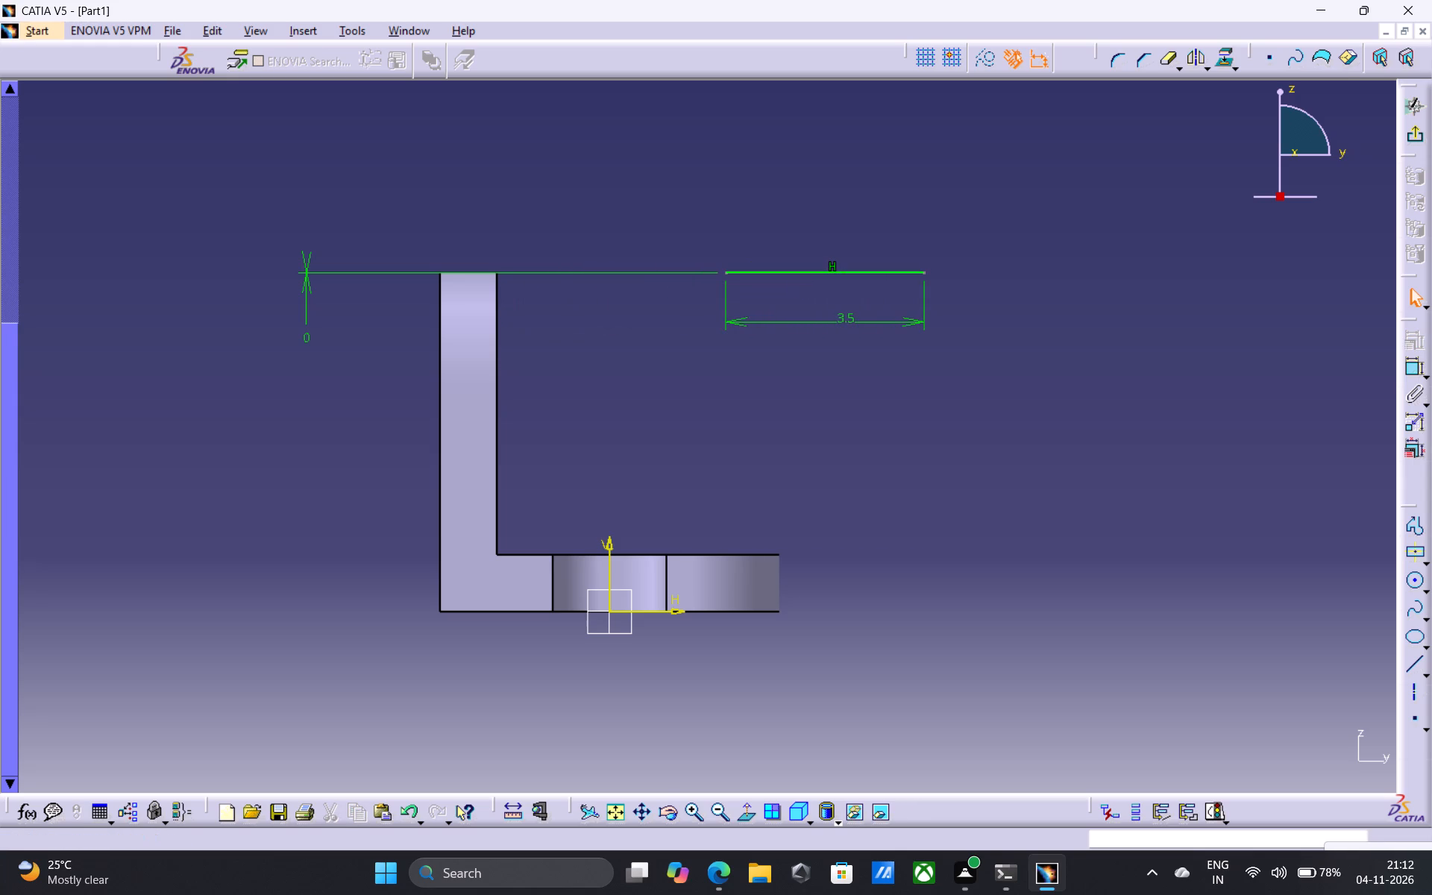
# Delete the 3.5 mm horizontal line from the sketch along with its dimensions.
pyautogui.click(800, 274)
pyautogui.press('Delete')
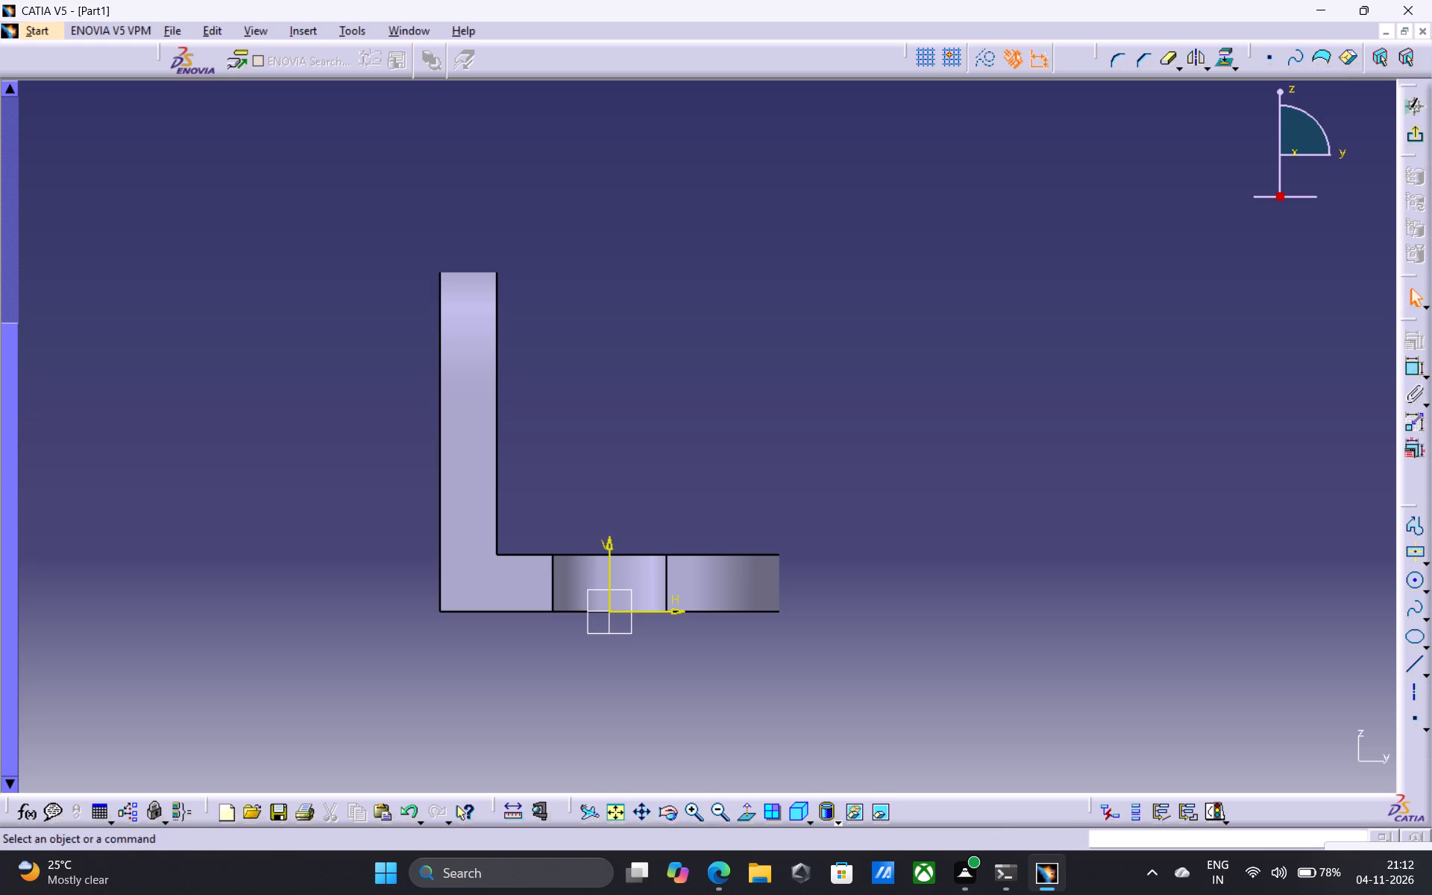
# Sketch a horizontal line about 7.59 mm long from the upright's top outer corner, extending across and past the base plate.
pyautogui.click(1422, 662)
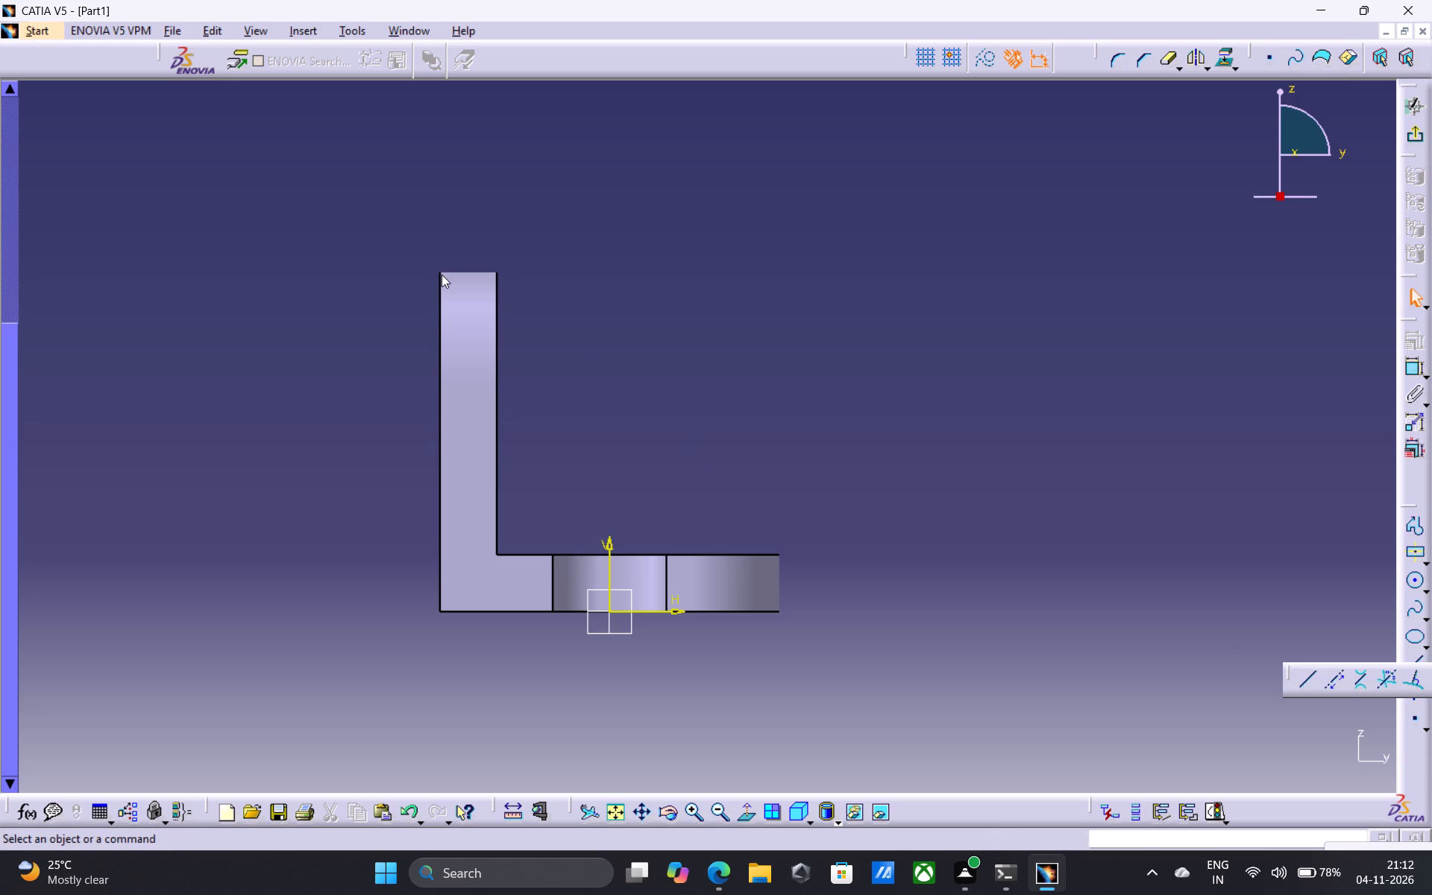
pyautogui.click(1299, 679)
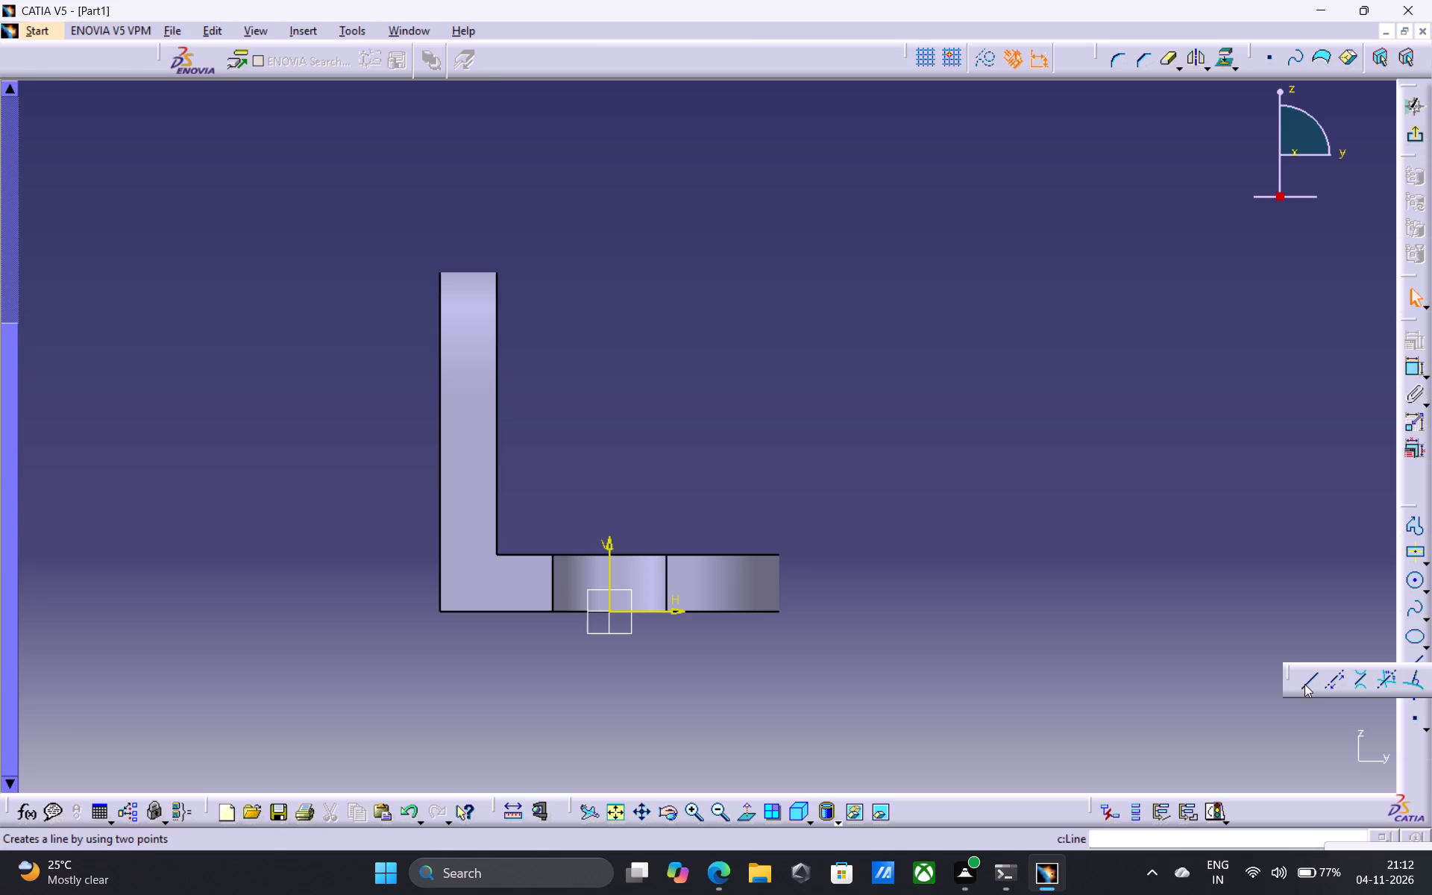
pyautogui.click(1305, 684)
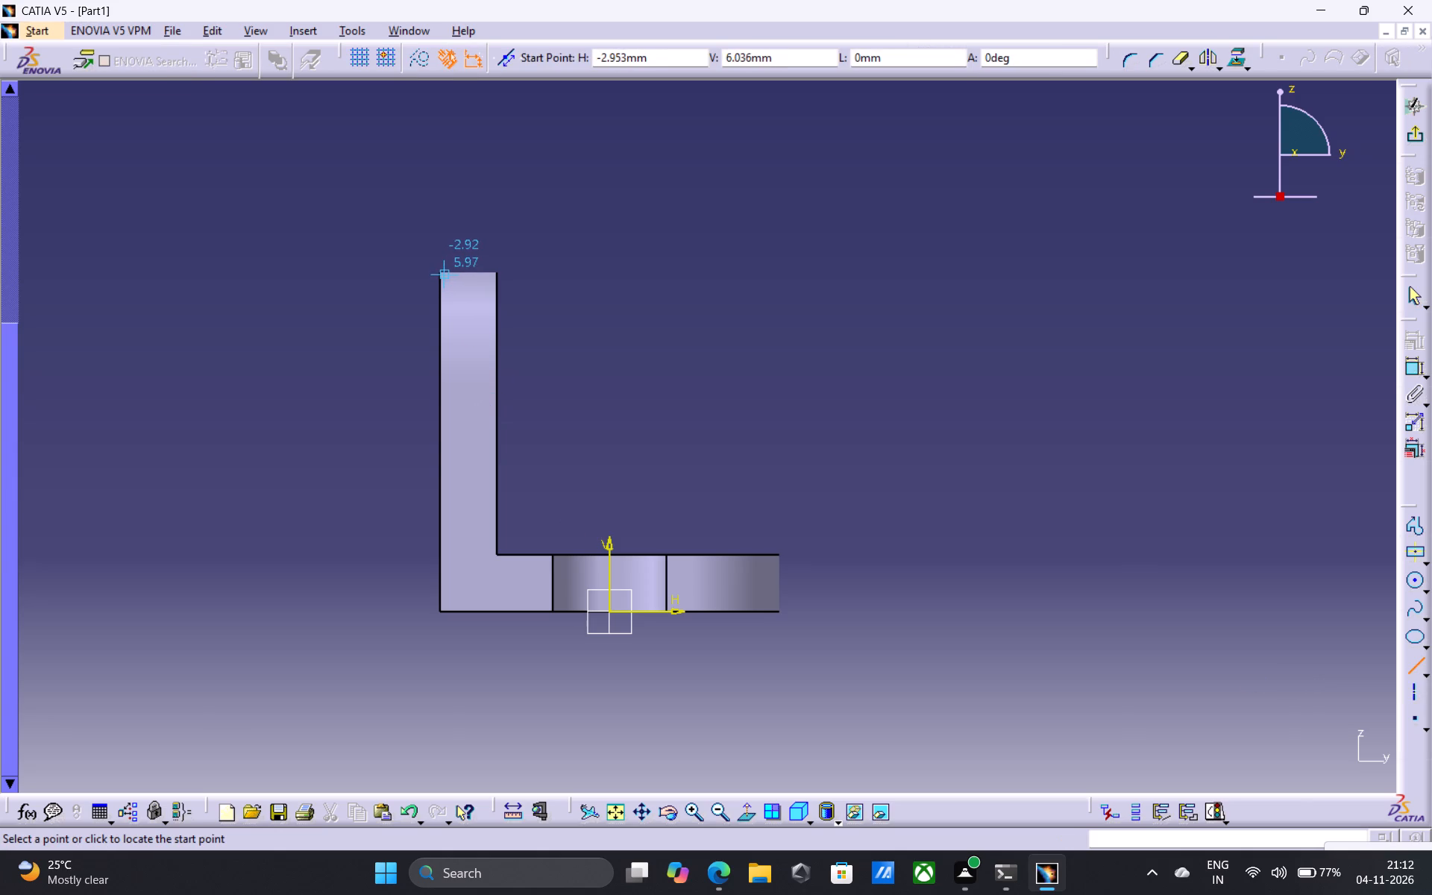
pyautogui.click(443, 271)
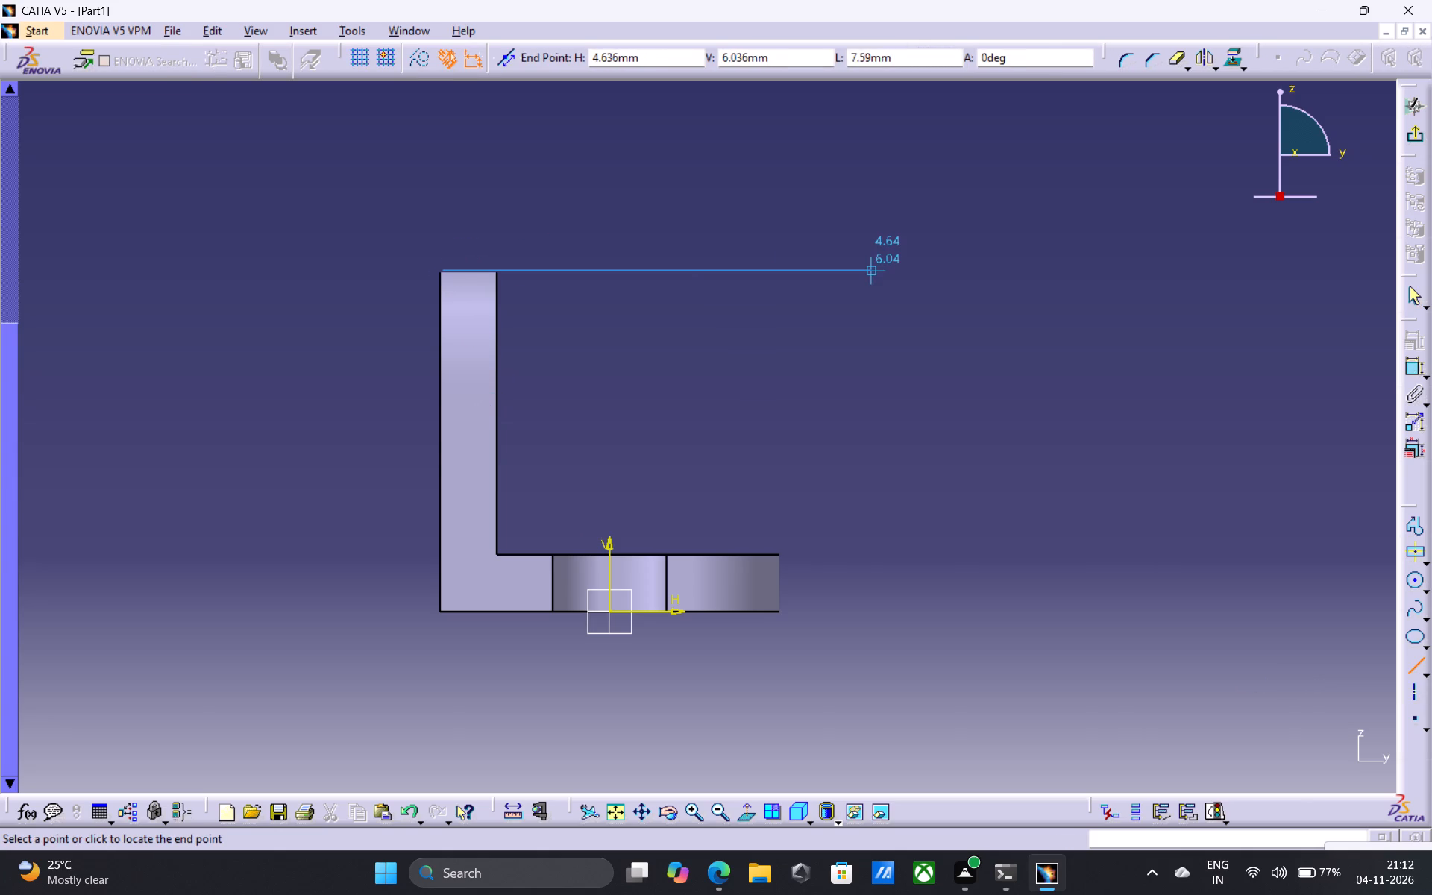
pyautogui.click(872, 268)
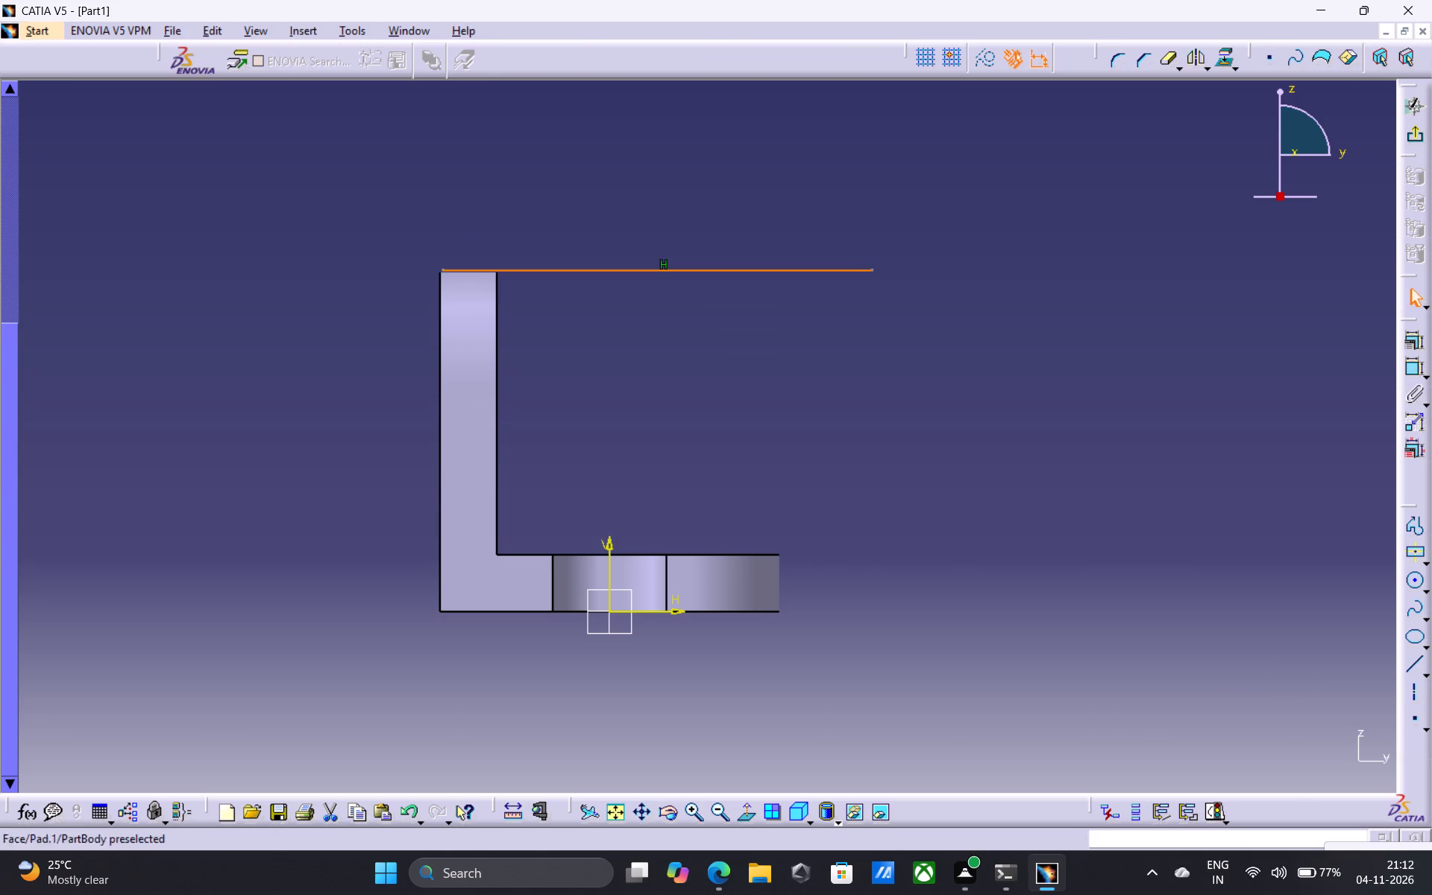
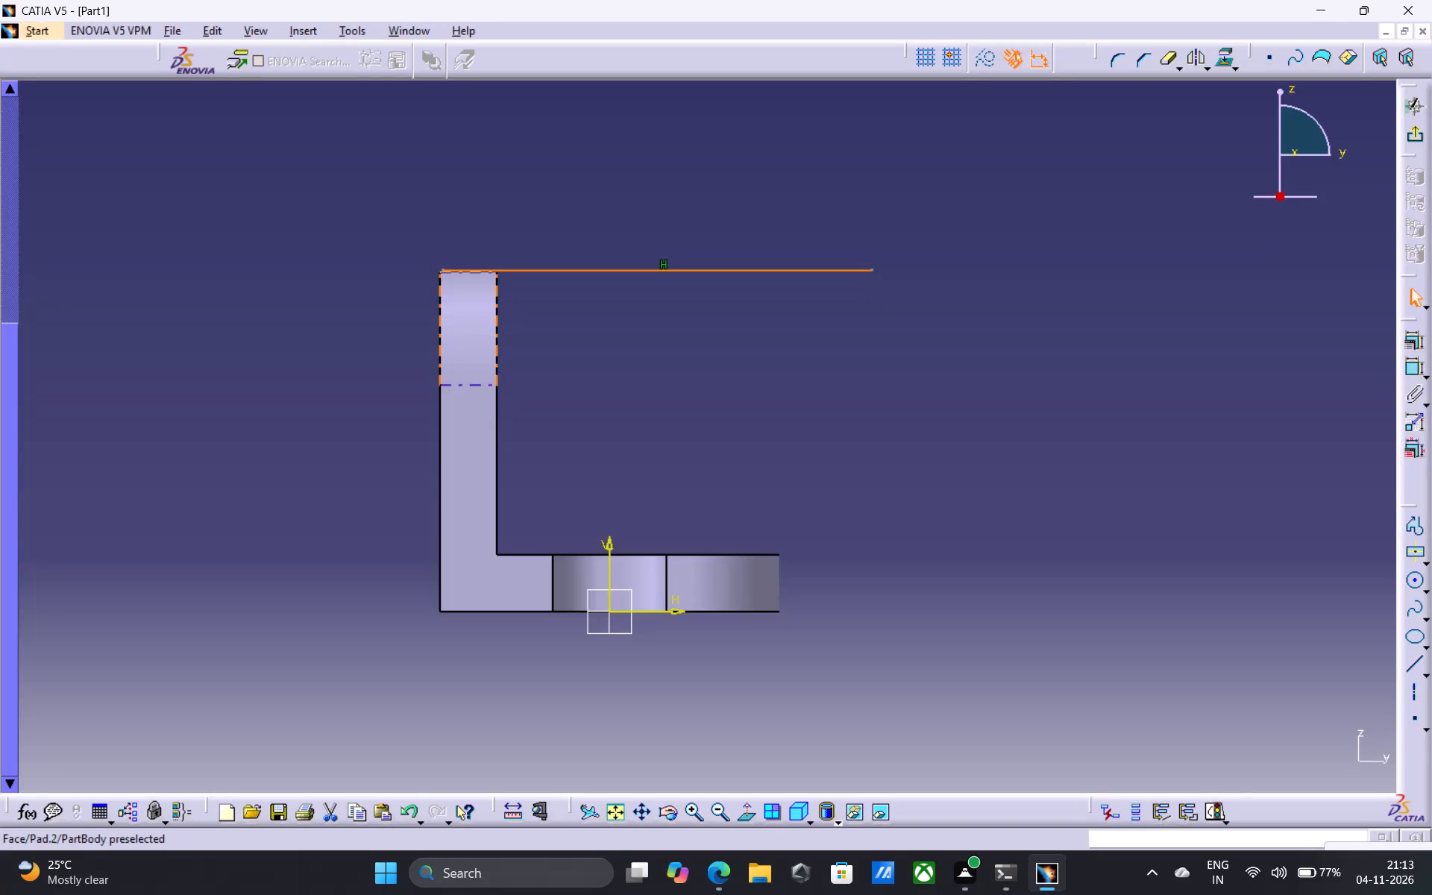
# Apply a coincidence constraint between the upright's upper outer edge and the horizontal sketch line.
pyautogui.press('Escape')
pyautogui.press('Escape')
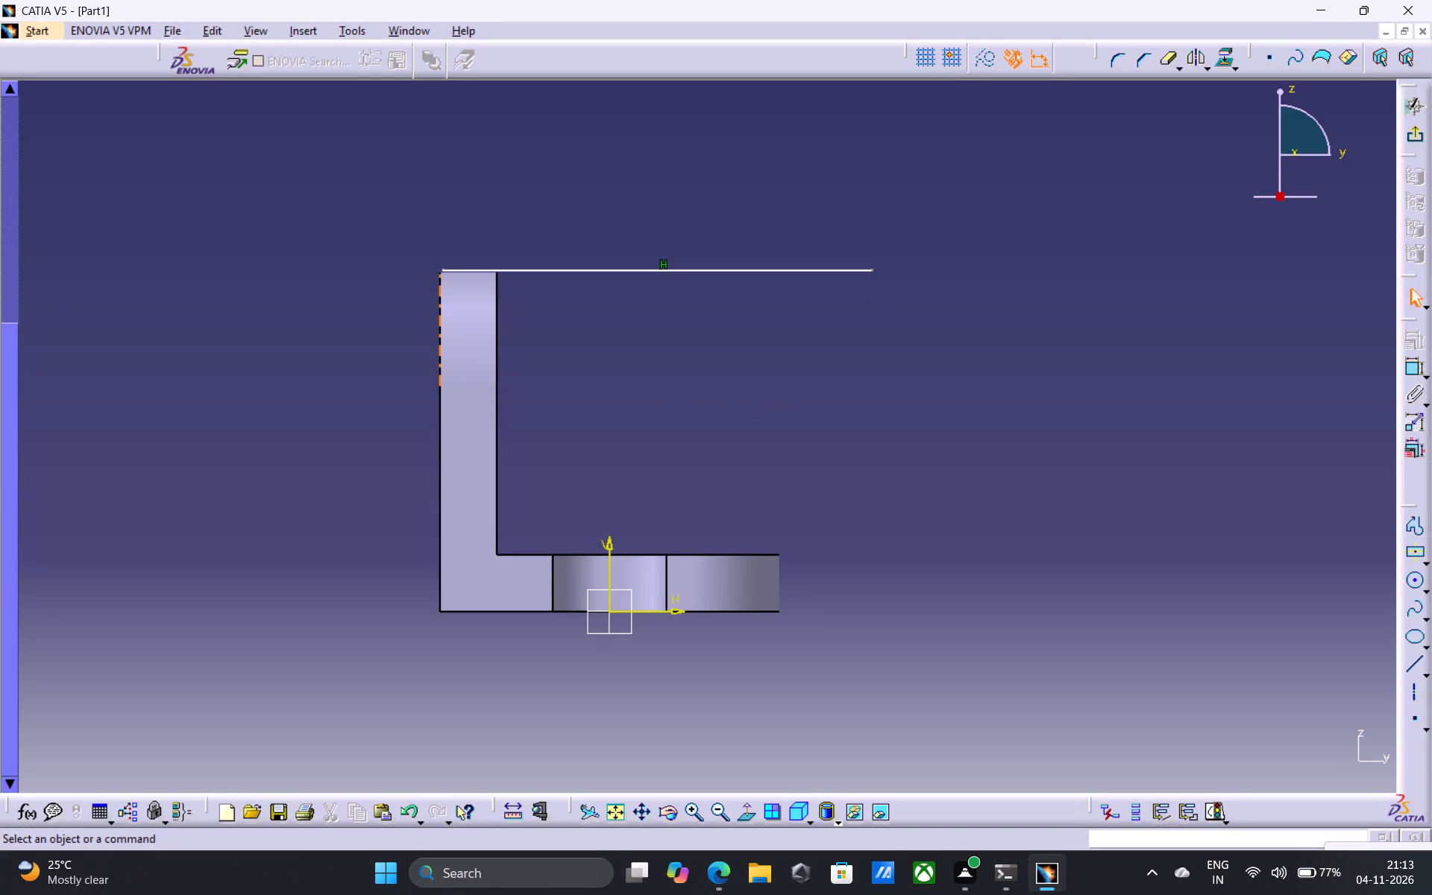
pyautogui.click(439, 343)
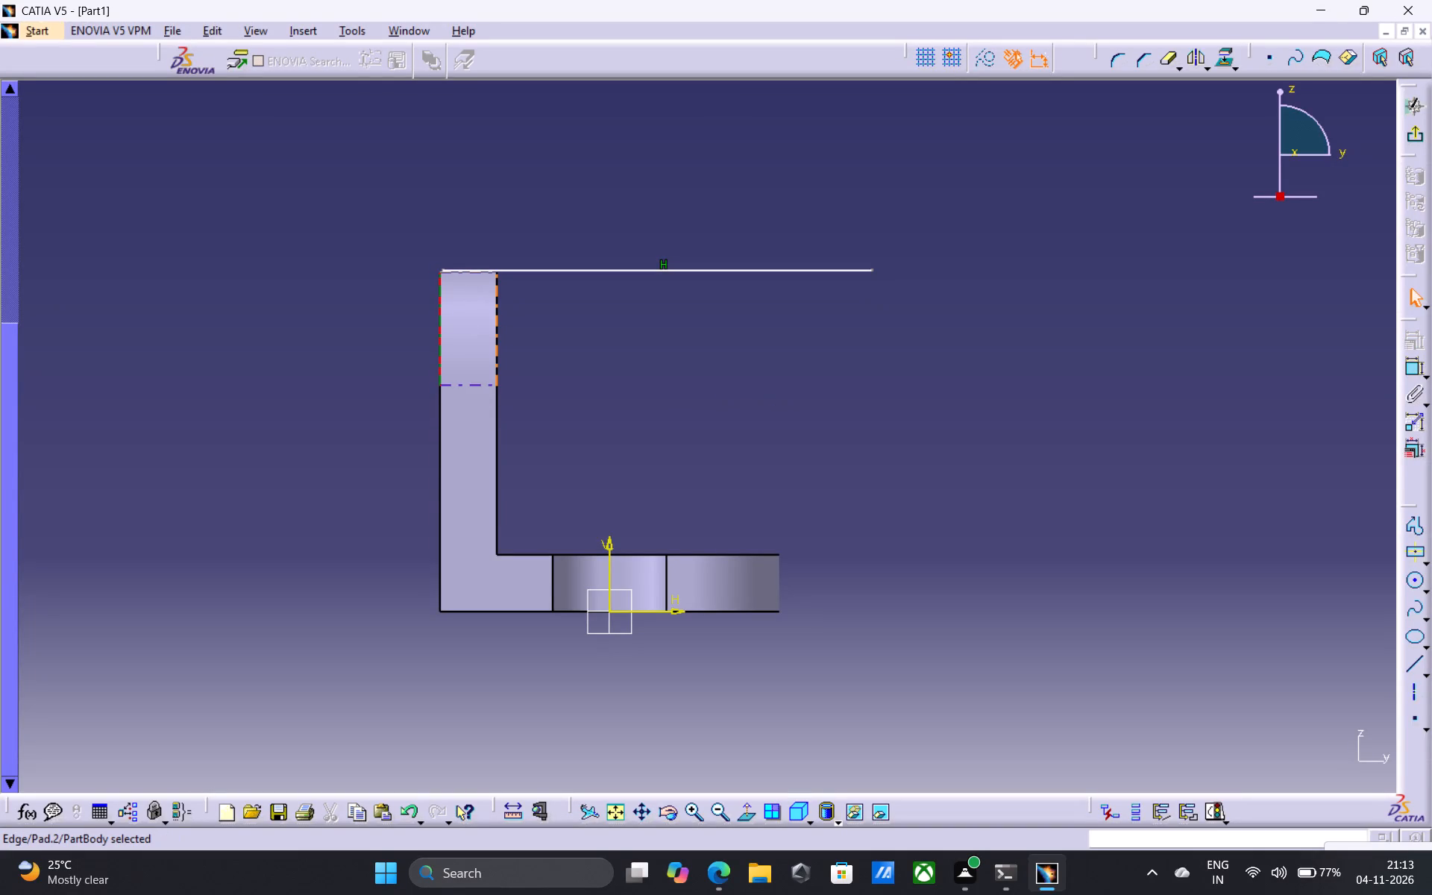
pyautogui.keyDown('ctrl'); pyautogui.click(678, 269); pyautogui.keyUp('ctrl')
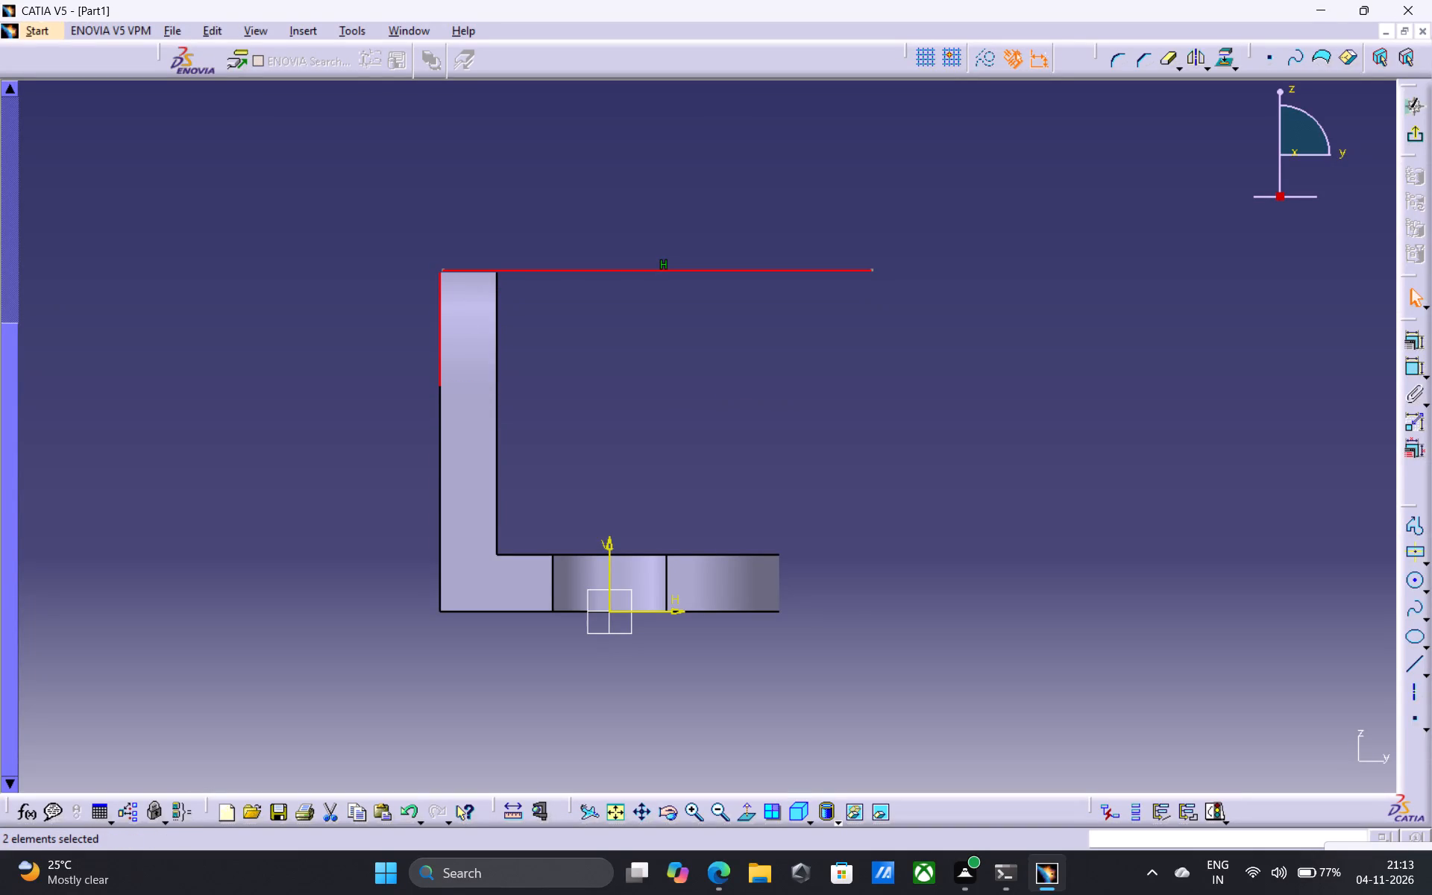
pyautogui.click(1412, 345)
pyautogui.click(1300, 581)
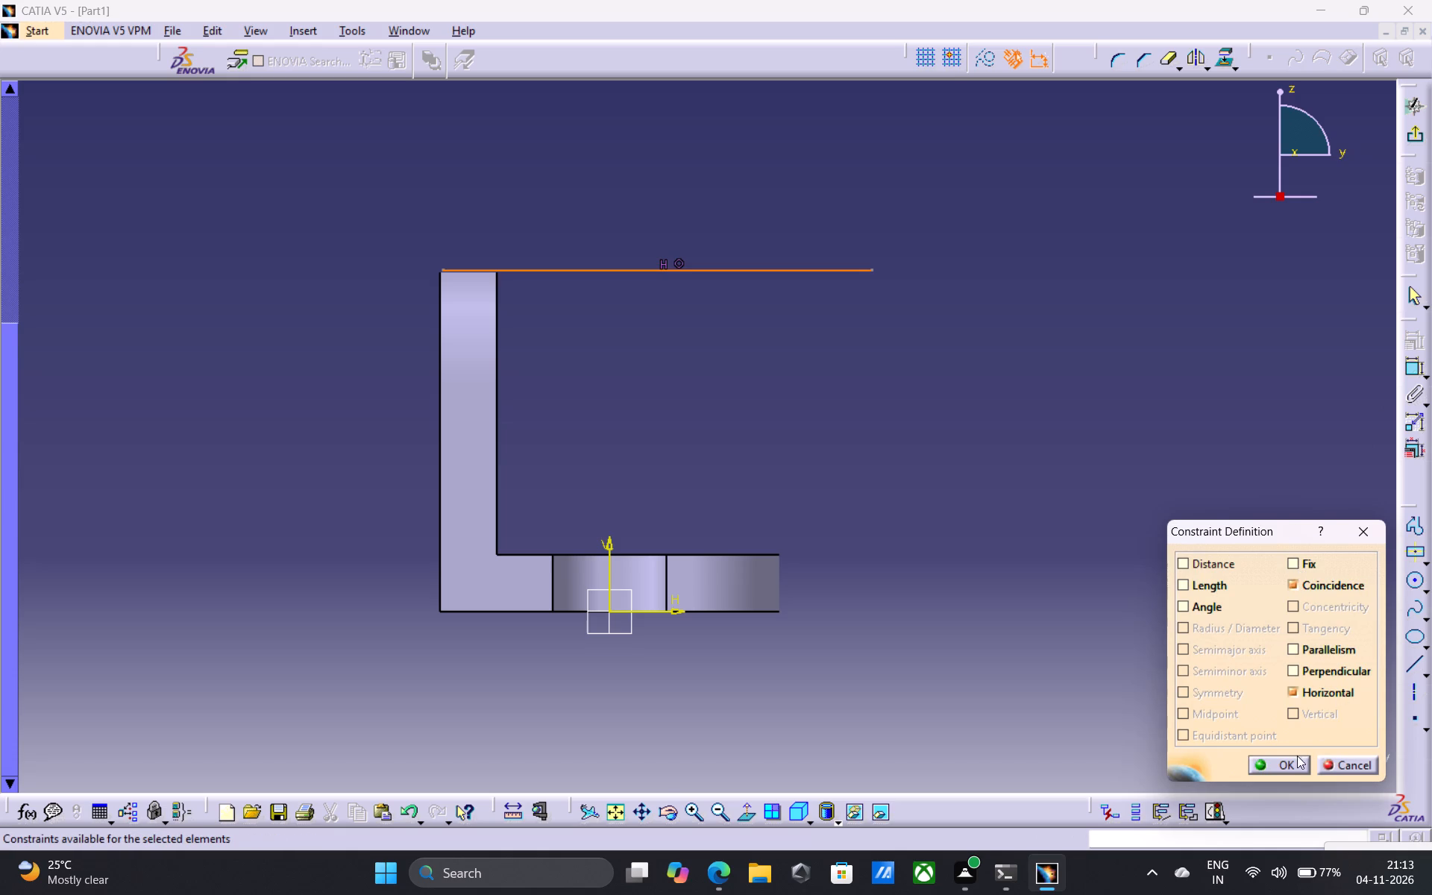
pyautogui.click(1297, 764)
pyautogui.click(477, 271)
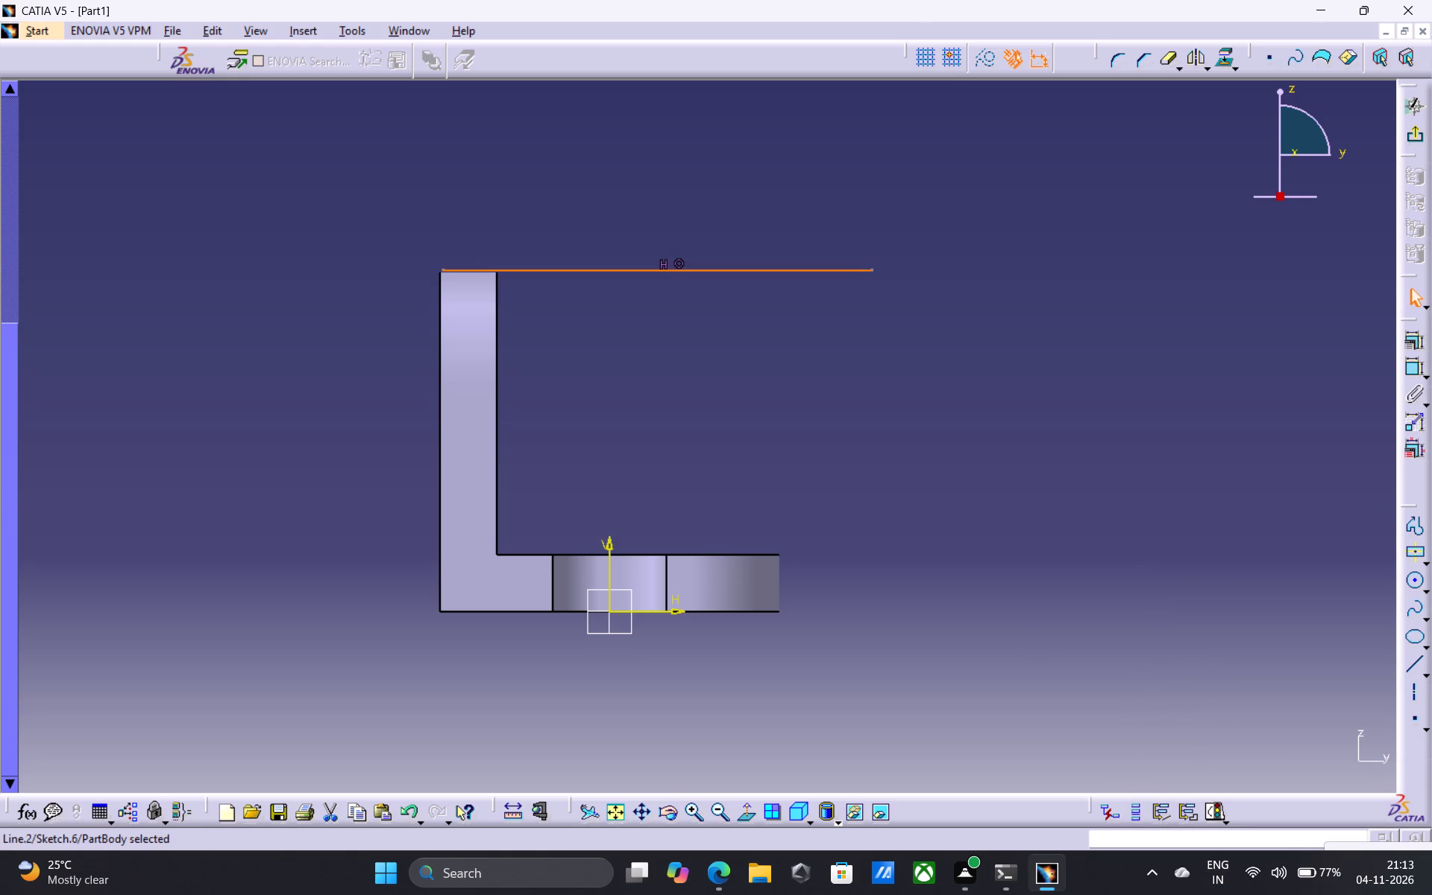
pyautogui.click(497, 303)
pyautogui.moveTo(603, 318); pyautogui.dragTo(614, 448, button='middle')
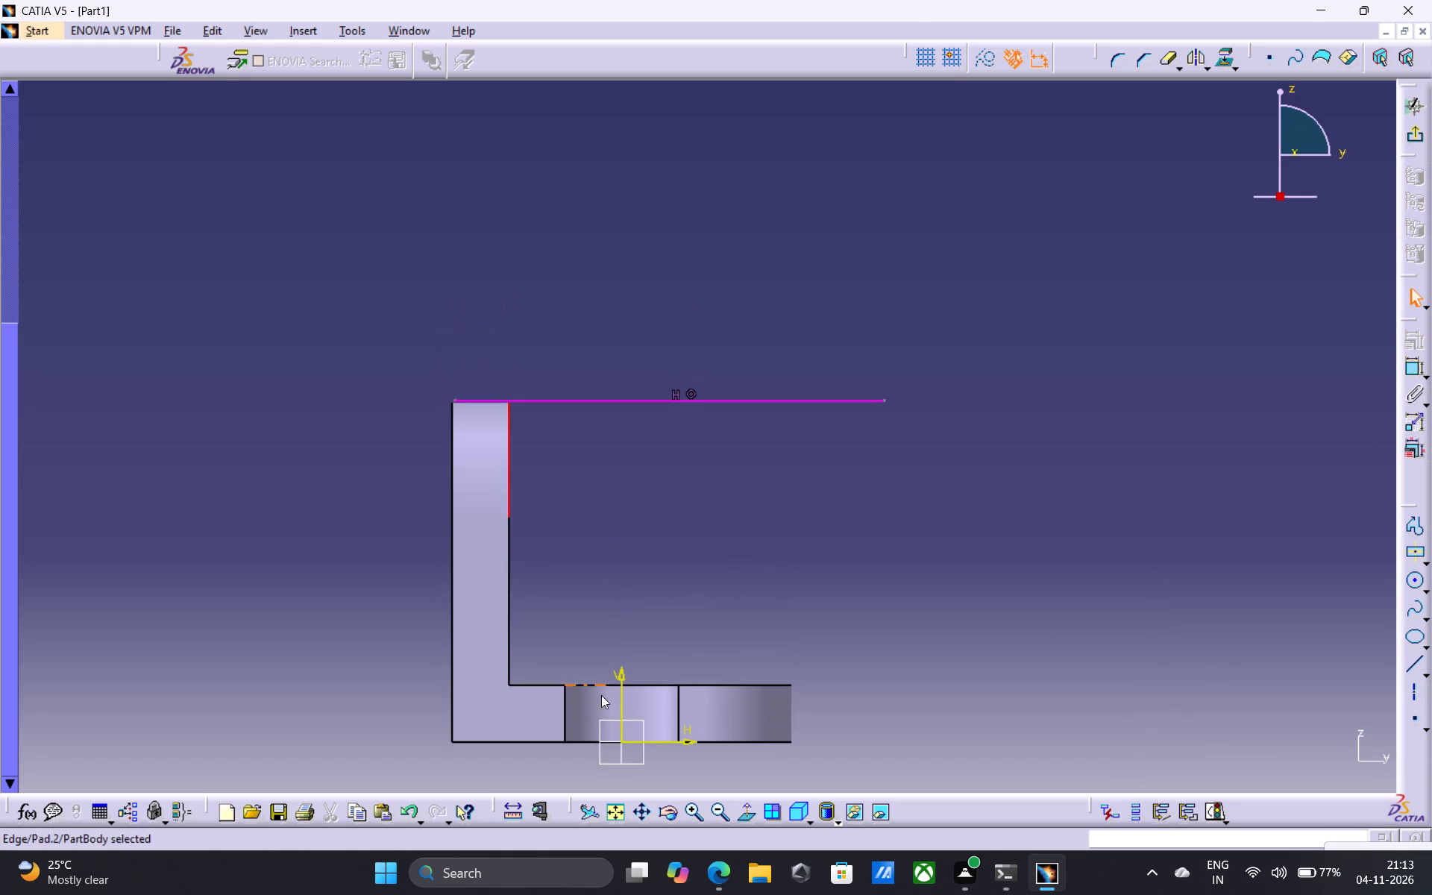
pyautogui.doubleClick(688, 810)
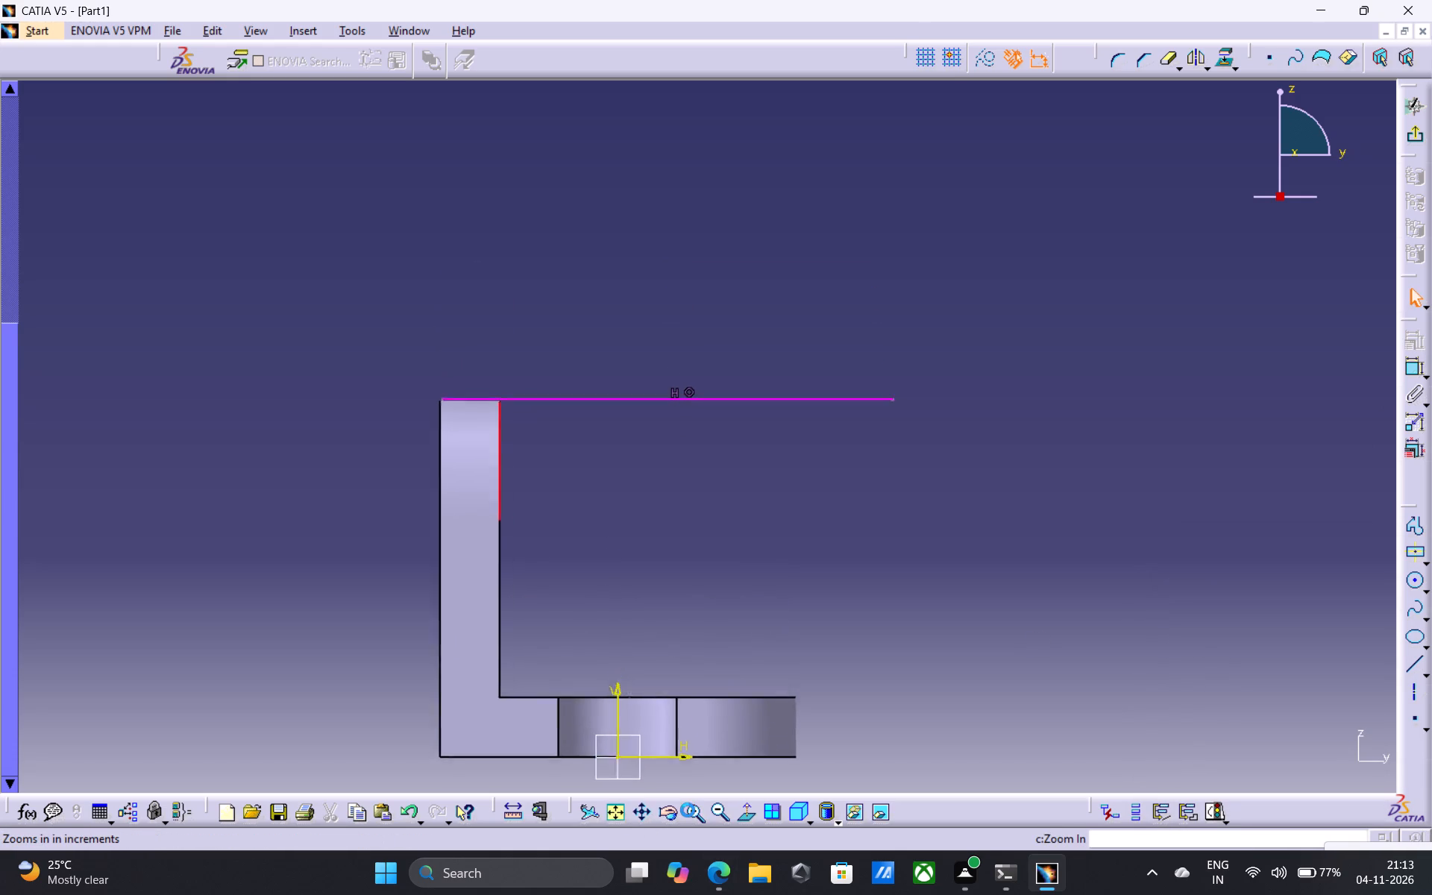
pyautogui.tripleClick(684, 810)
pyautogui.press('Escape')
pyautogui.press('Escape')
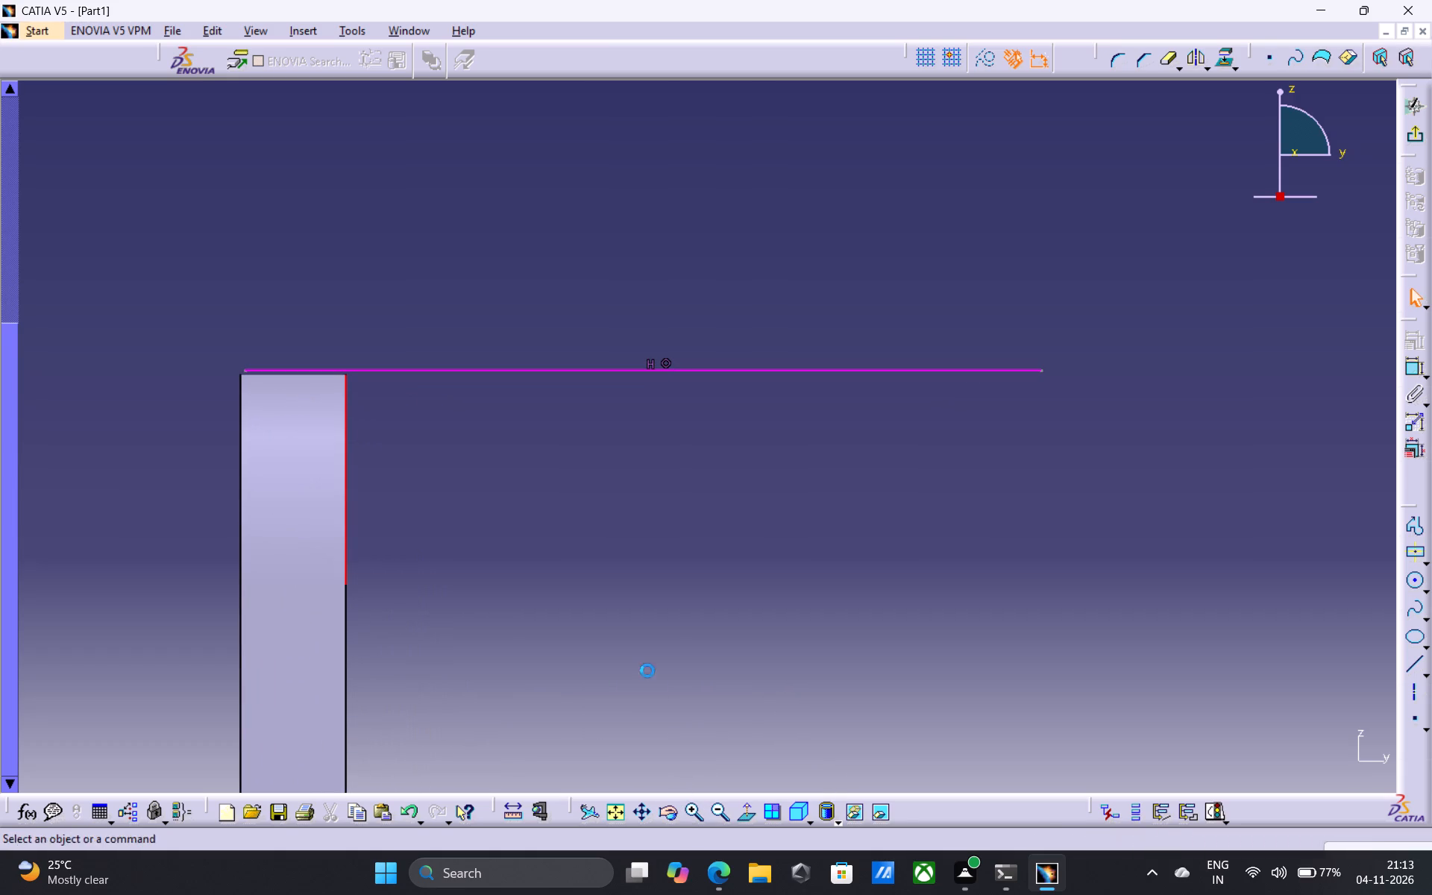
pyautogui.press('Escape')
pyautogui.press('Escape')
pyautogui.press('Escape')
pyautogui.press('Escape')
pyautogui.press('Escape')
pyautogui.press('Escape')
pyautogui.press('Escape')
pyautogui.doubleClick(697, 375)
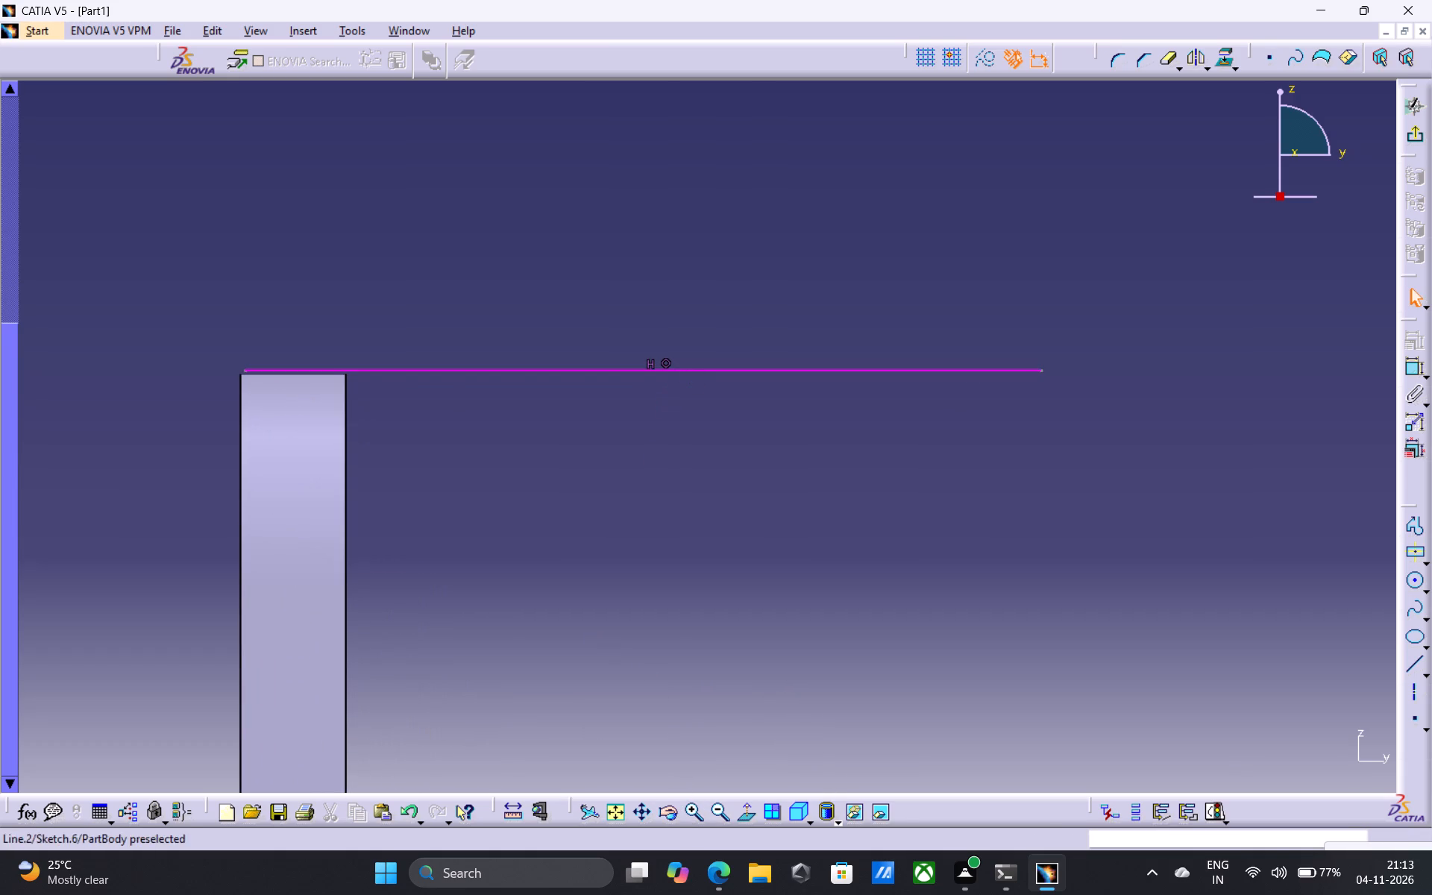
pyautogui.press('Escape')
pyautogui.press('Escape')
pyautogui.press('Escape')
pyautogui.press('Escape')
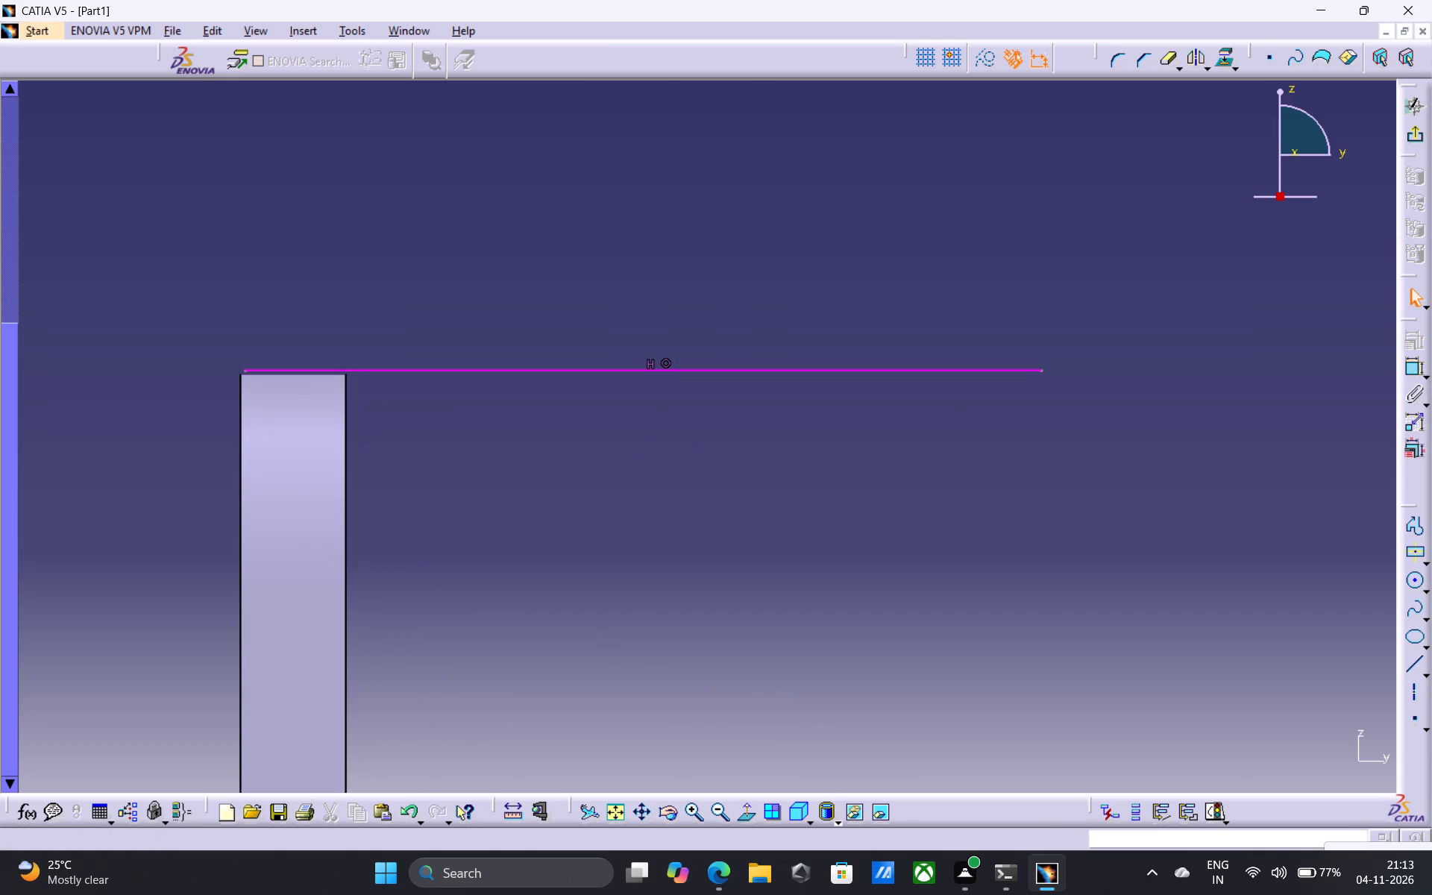
# Delete the horizontal line along the upright's top from the sketch.
pyautogui.moveTo(785, 462); pyautogui.dragTo(770, 463, button='middle')
pyautogui.scroll(-1, 858, 99)
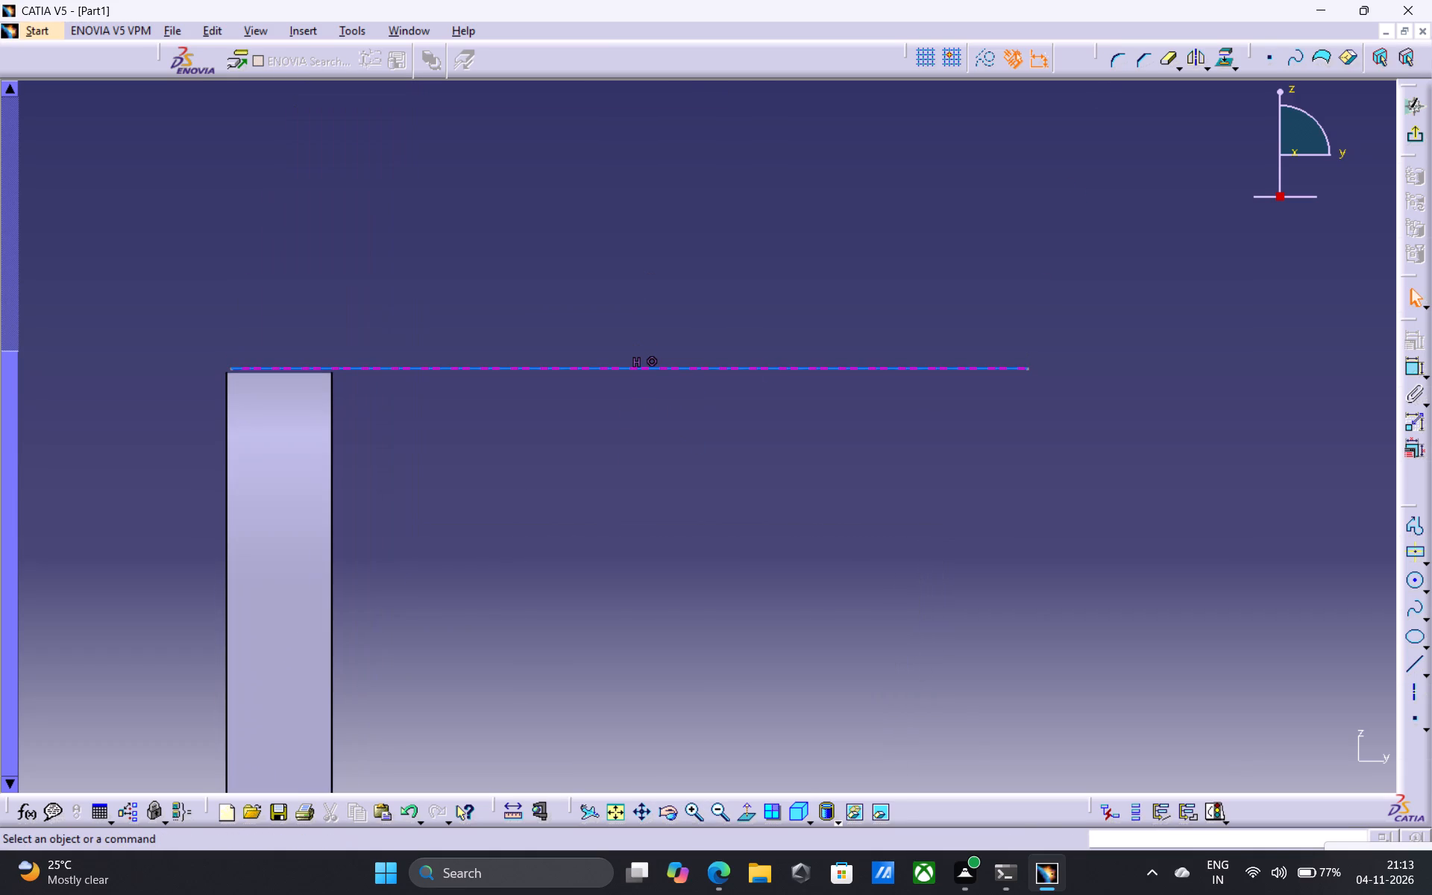
pyautogui.click(771, 370)
pyautogui.press('Delete')
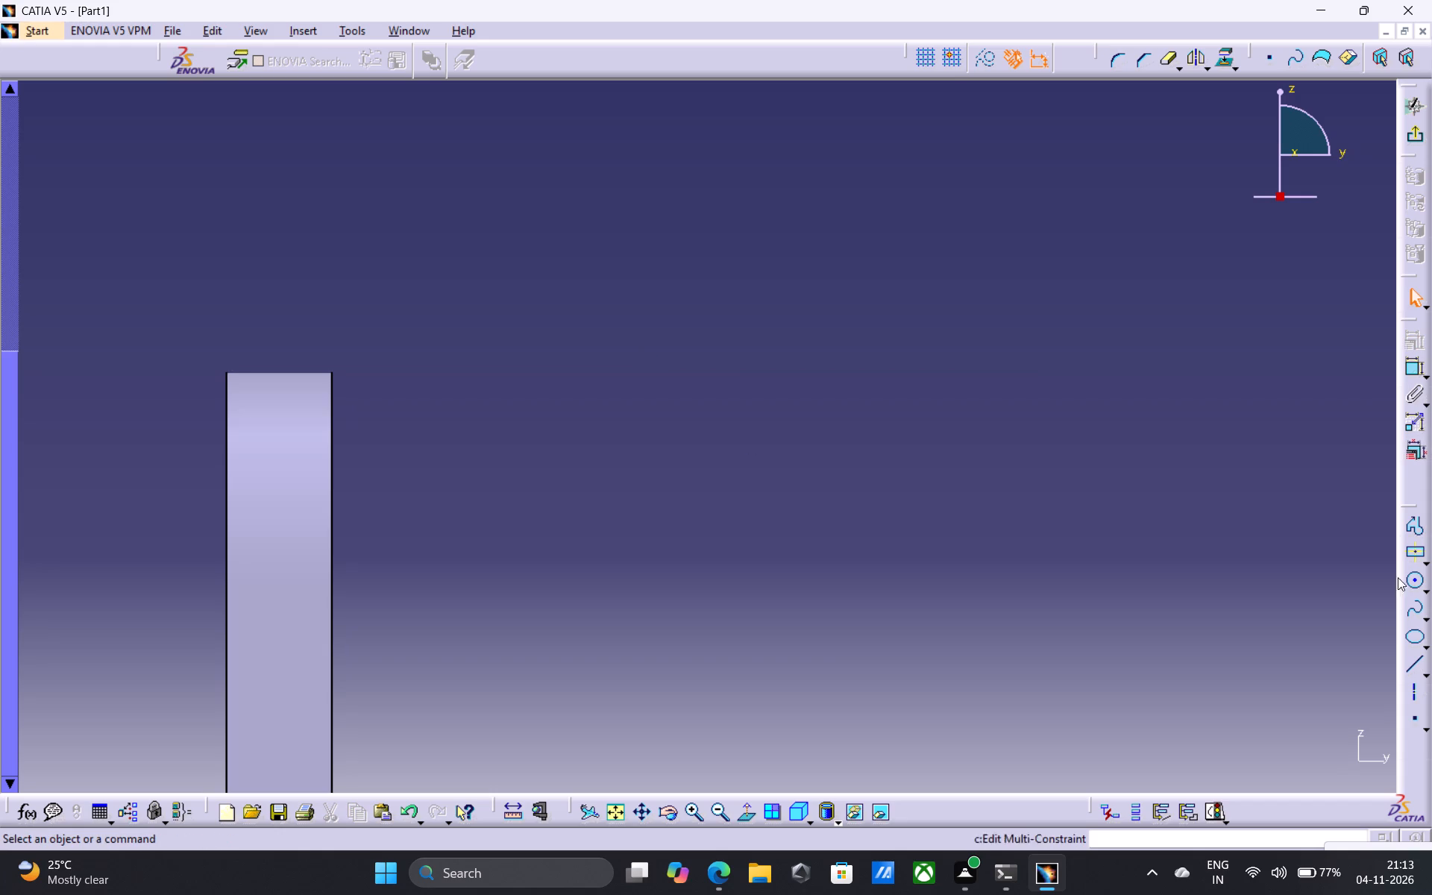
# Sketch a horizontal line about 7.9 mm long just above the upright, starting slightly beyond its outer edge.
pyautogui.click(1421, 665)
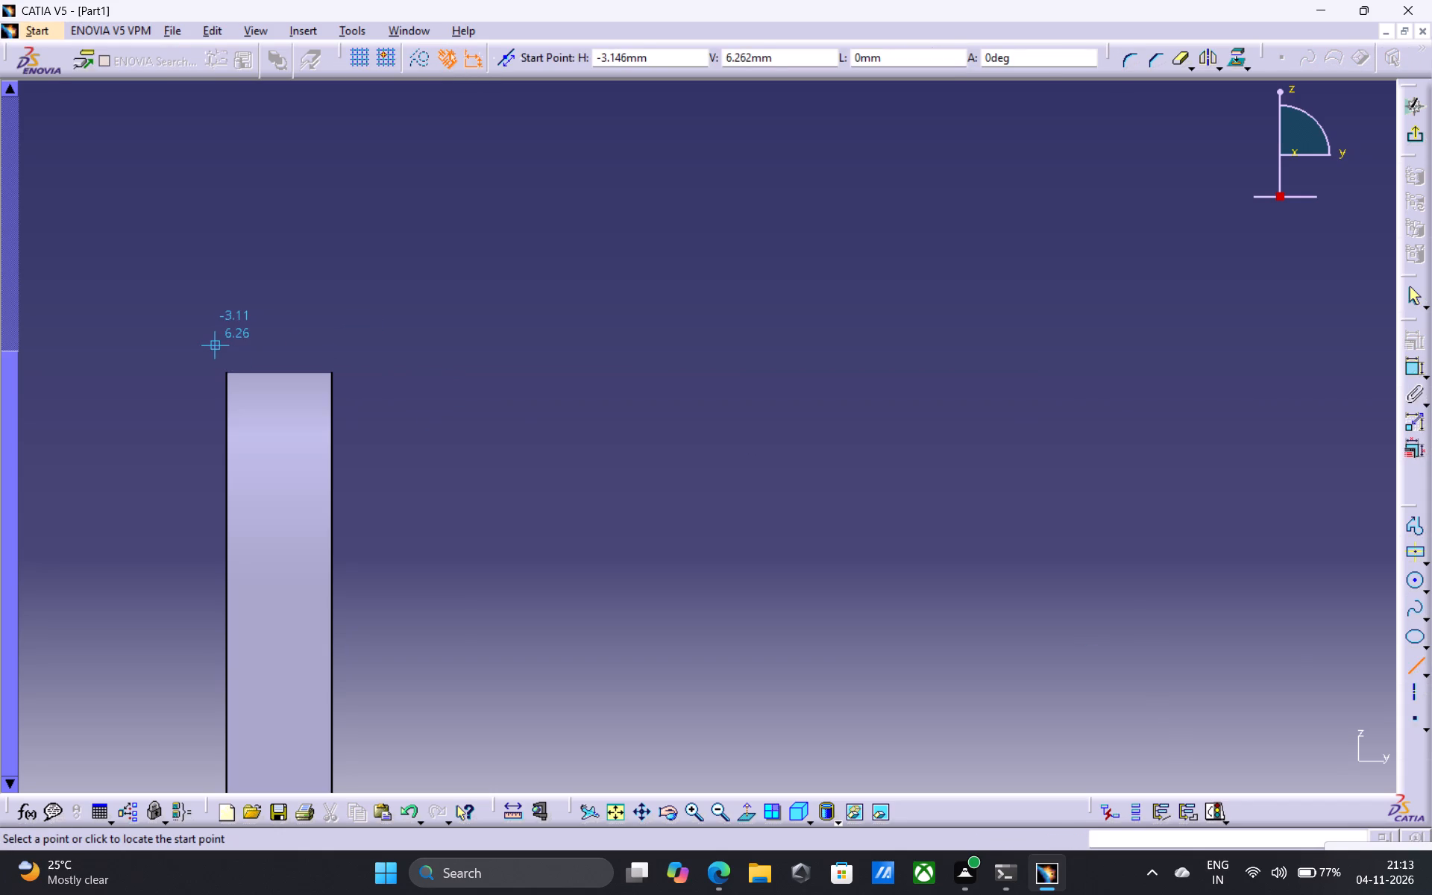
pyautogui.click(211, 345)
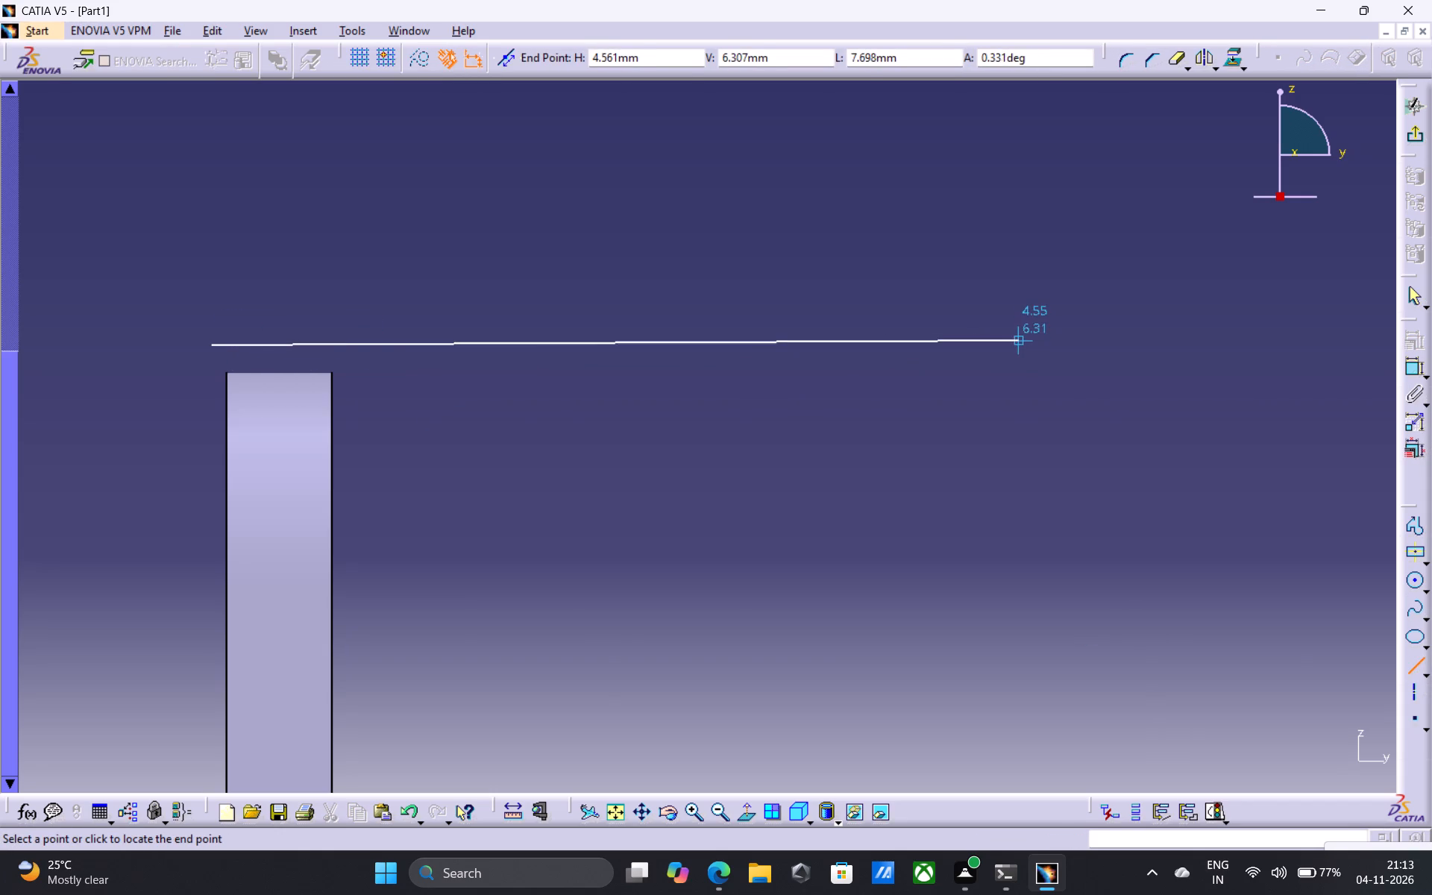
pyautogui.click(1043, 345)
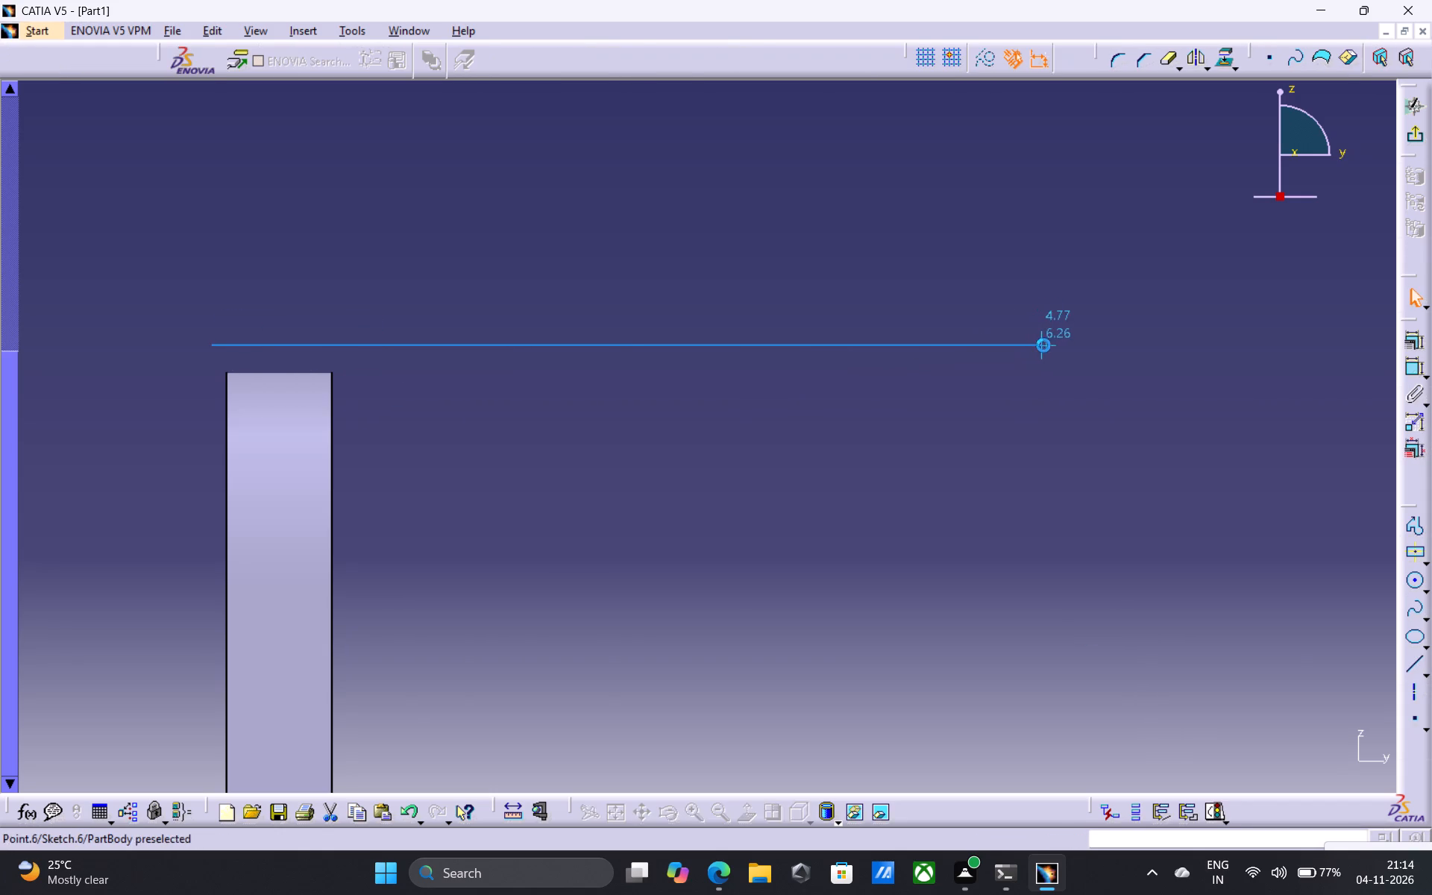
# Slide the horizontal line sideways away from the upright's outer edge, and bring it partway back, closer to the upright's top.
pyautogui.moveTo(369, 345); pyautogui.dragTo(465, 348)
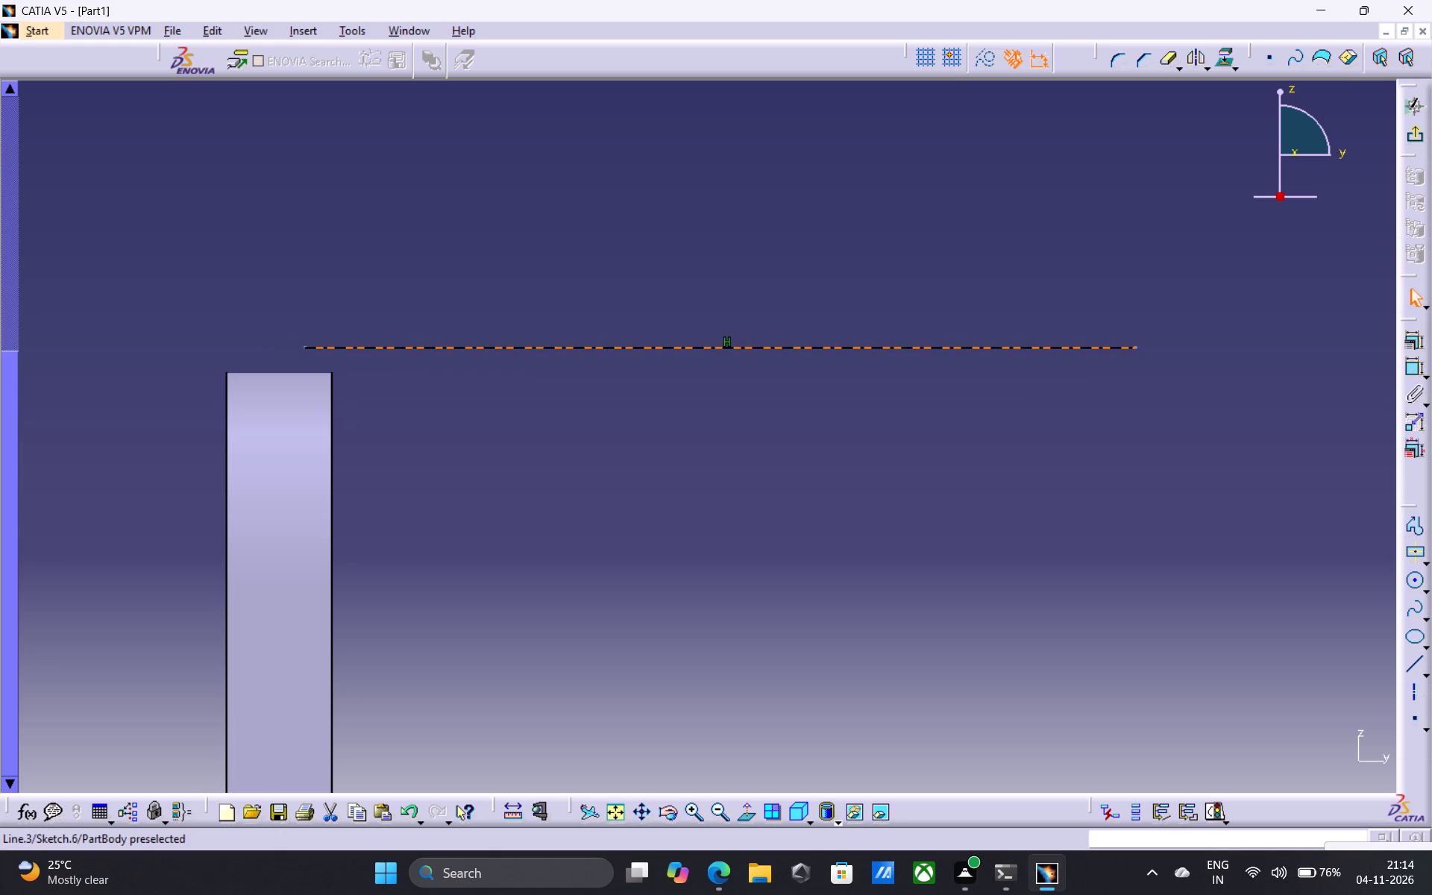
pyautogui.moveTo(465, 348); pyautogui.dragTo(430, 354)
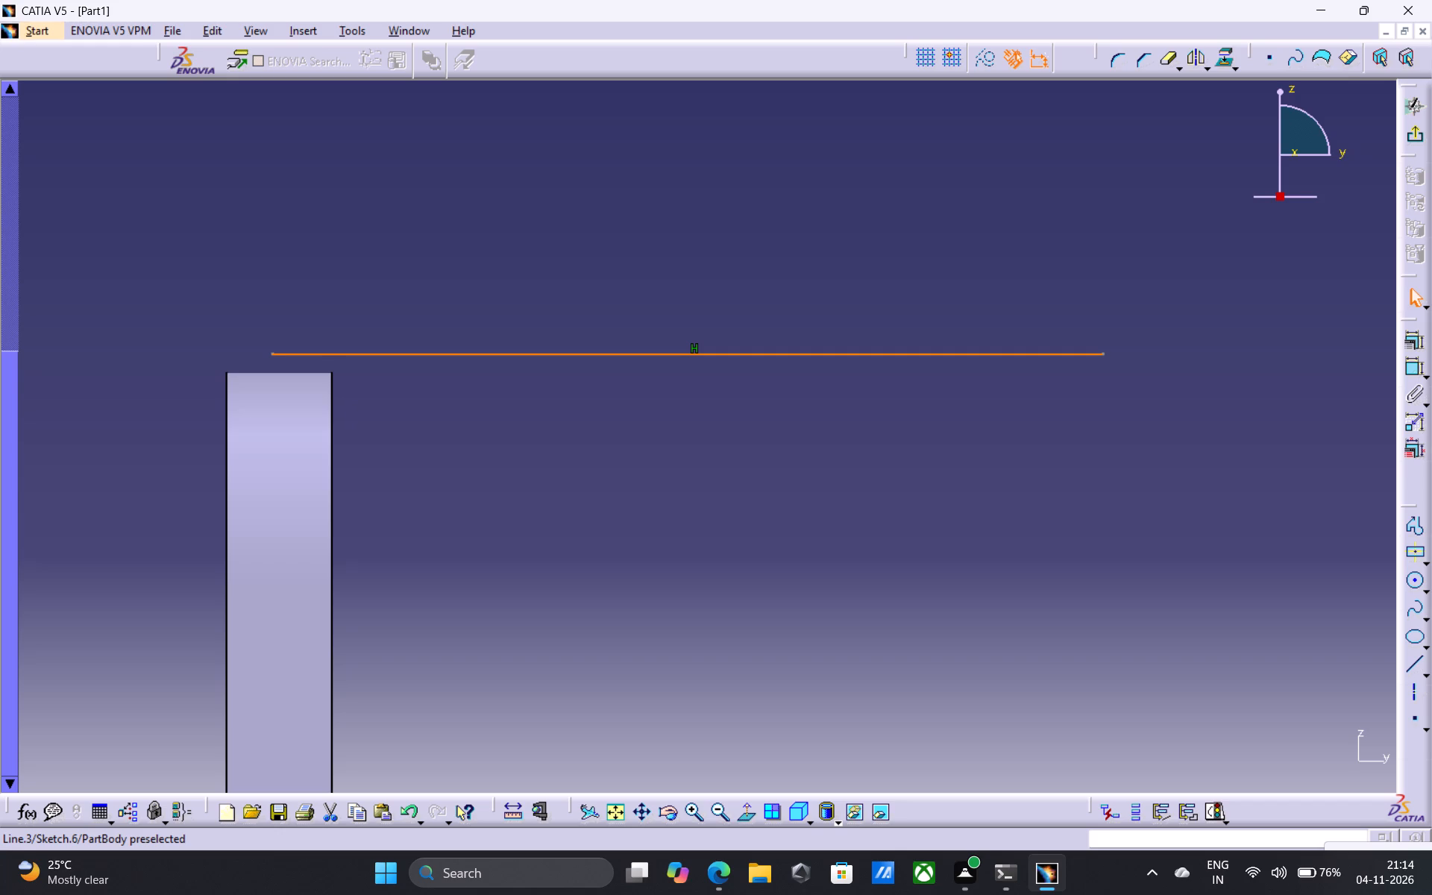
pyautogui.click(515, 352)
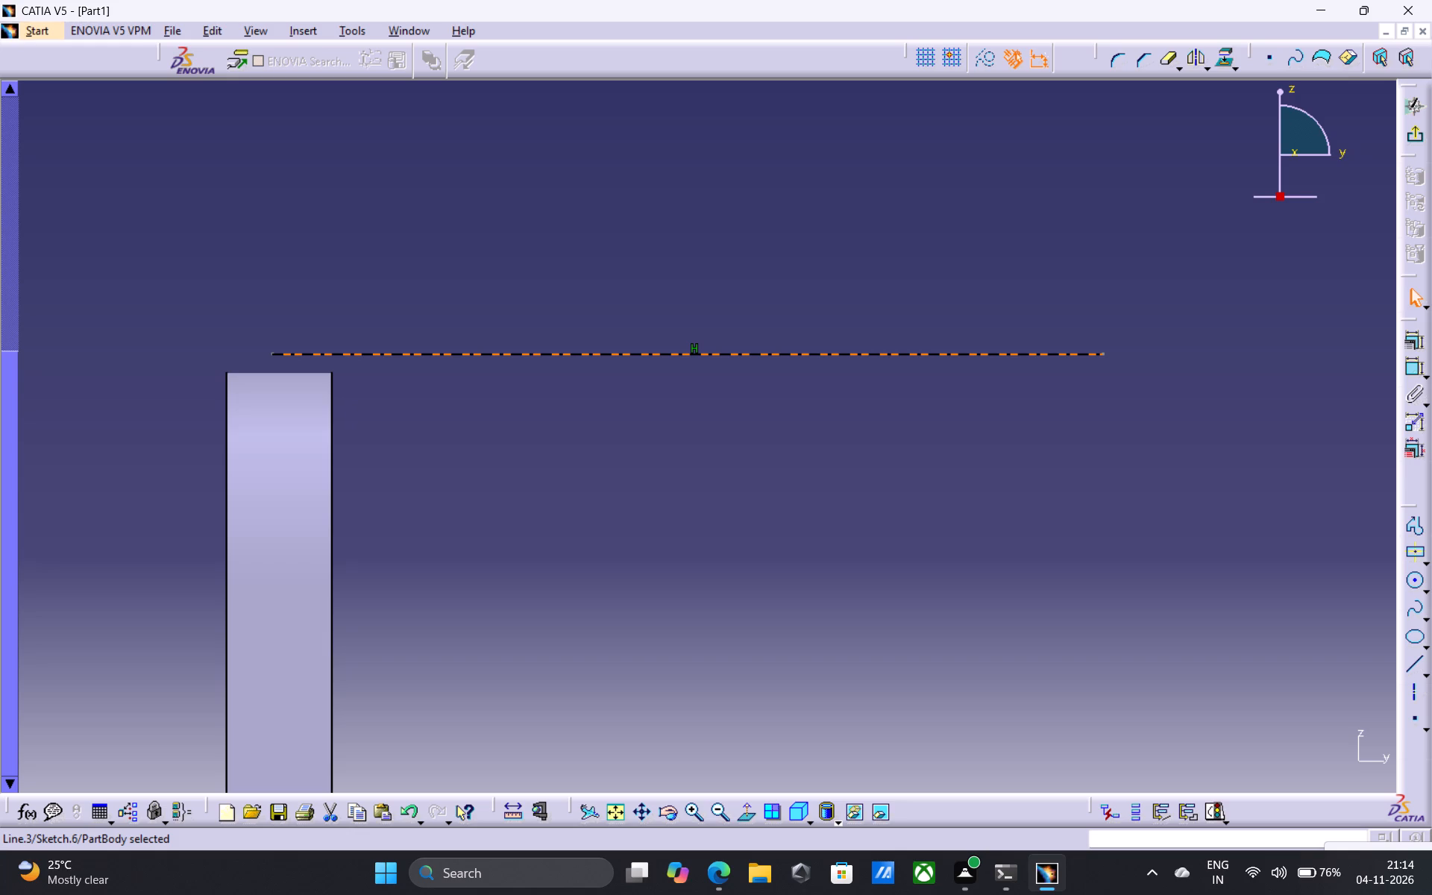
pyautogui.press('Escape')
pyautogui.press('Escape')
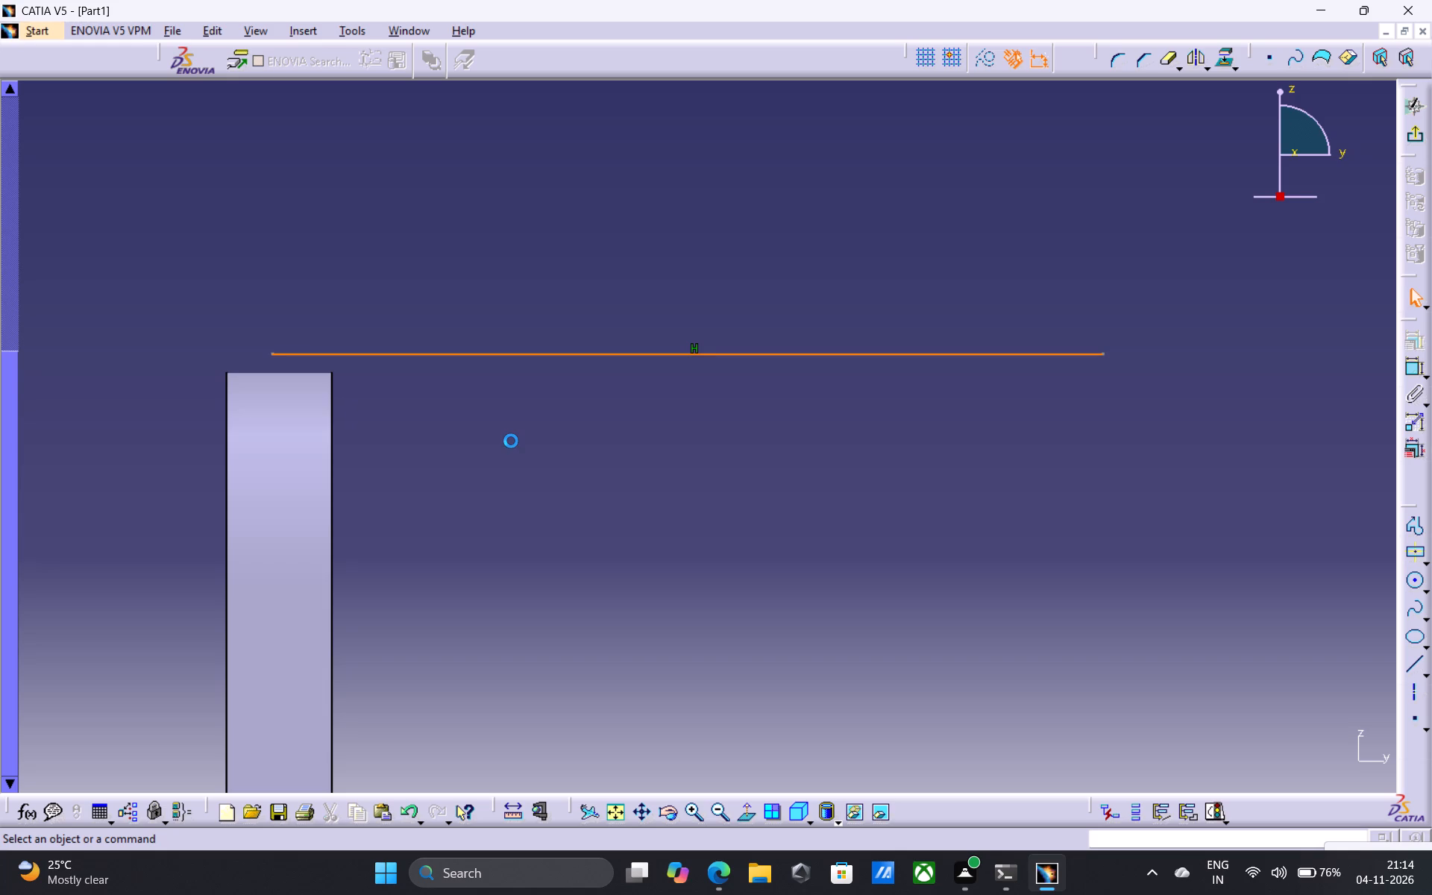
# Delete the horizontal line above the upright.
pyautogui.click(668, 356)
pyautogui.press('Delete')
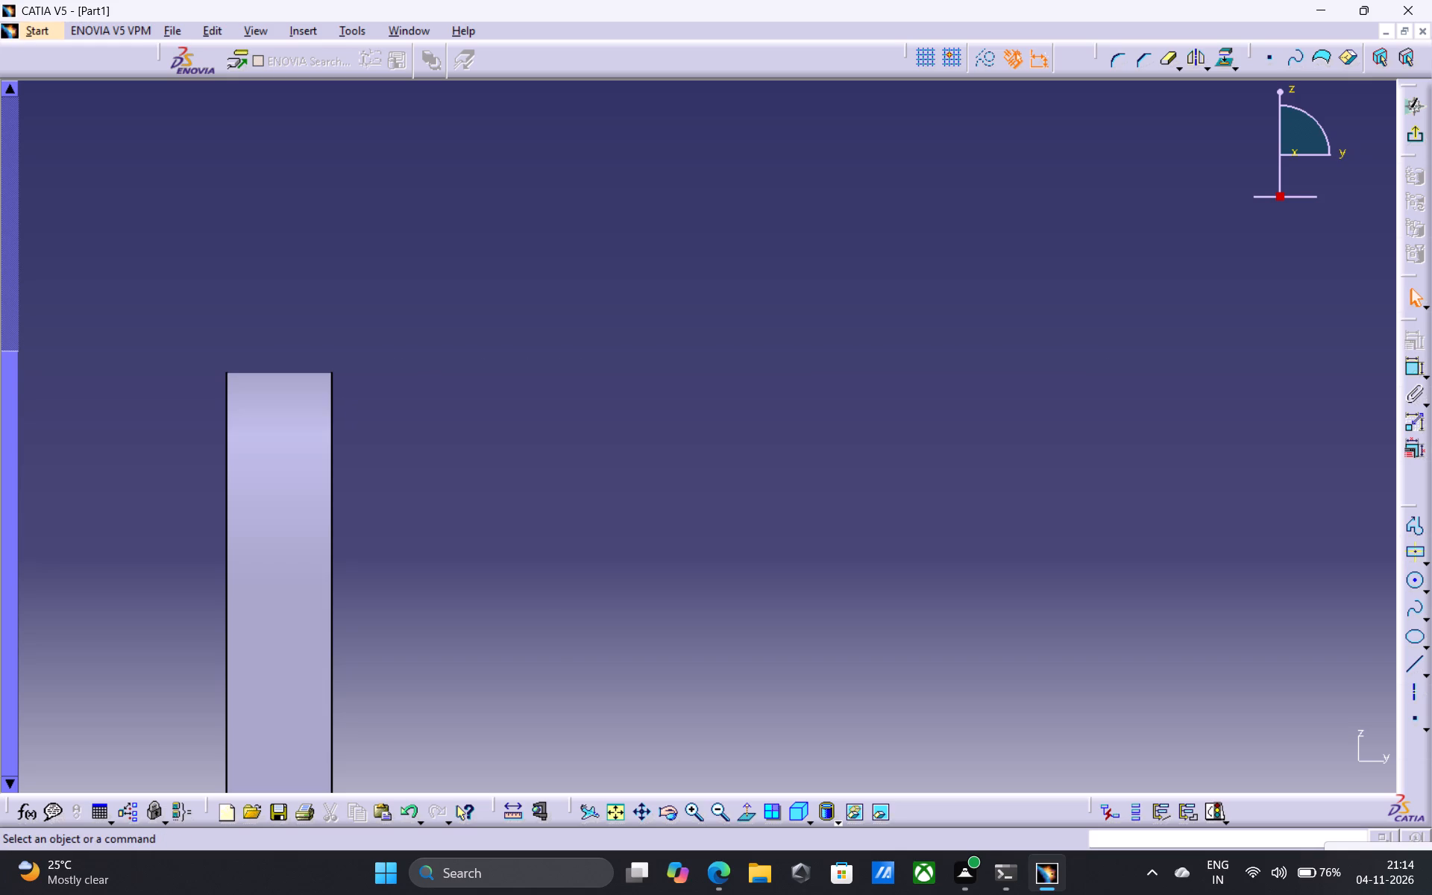
# Sketch a vertical line about 2.92 mm long above the outer end of the base plate, clear of the part.
pyautogui.moveTo(443, 568); pyautogui.dragTo(464, 336, button='middle')
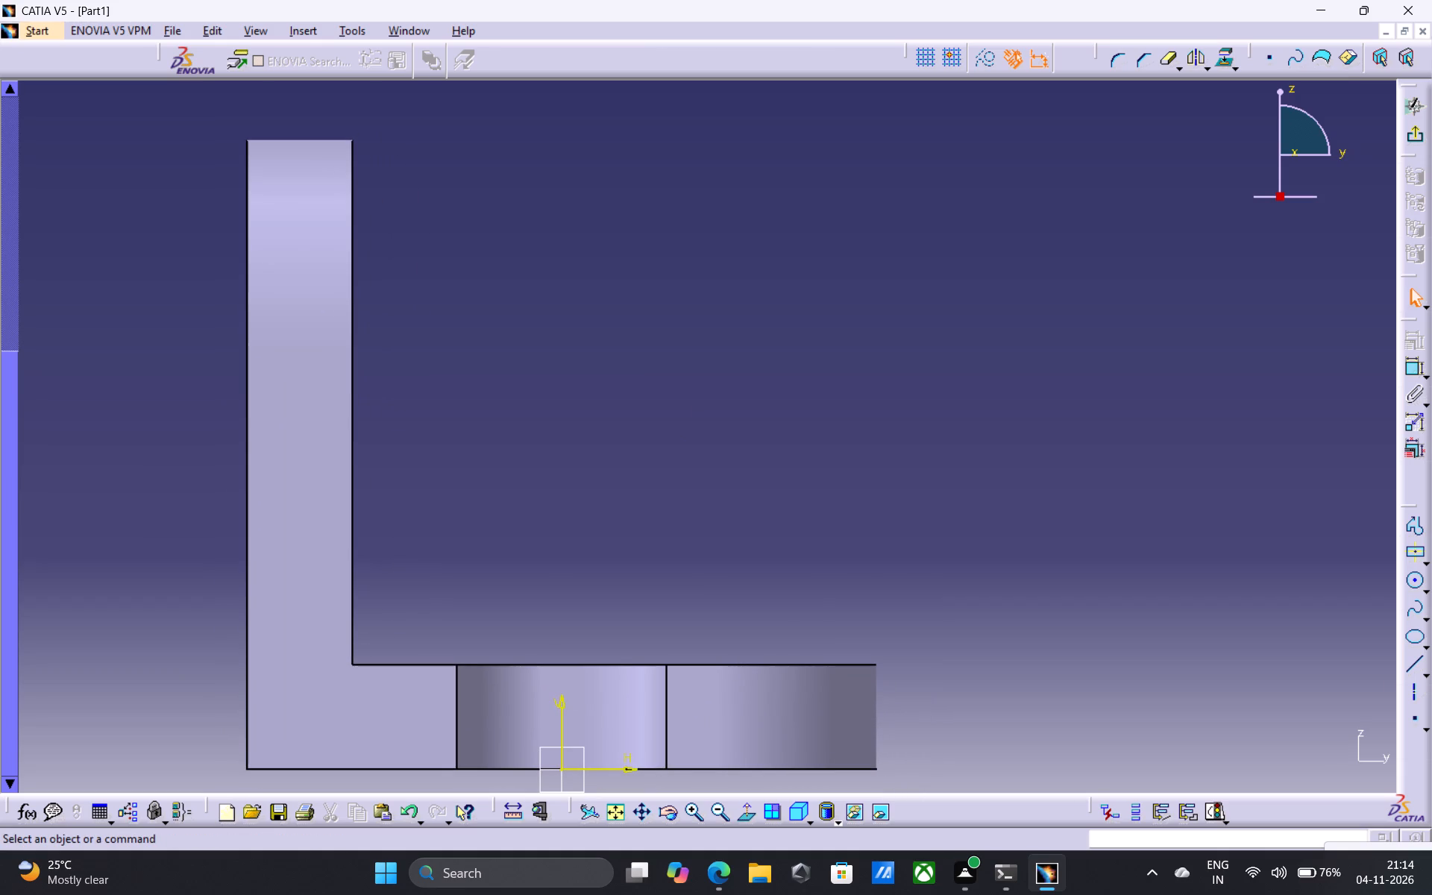
pyautogui.click(1411, 662)
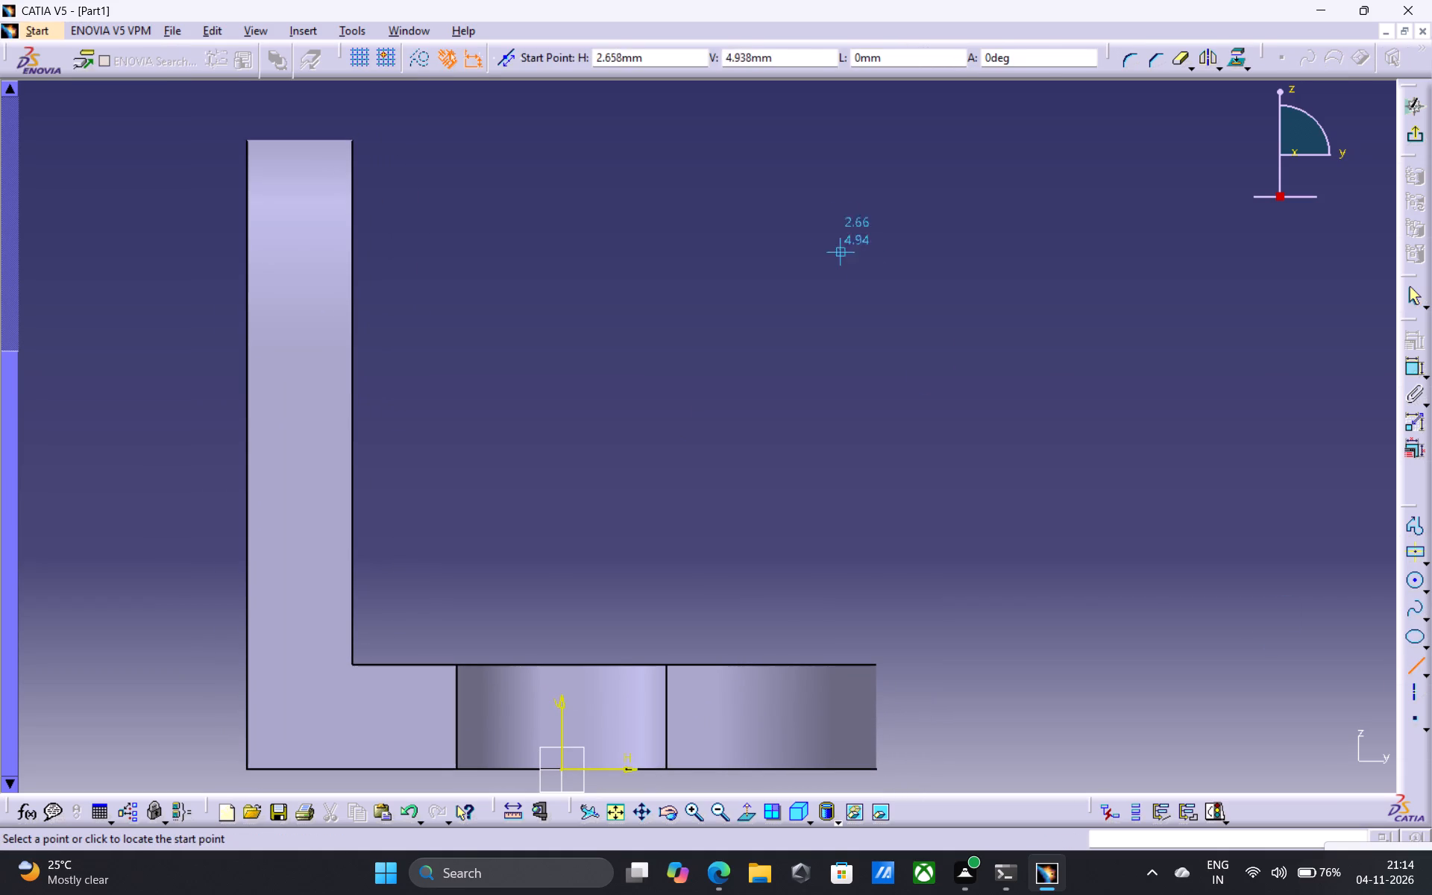
pyautogui.click(824, 237)
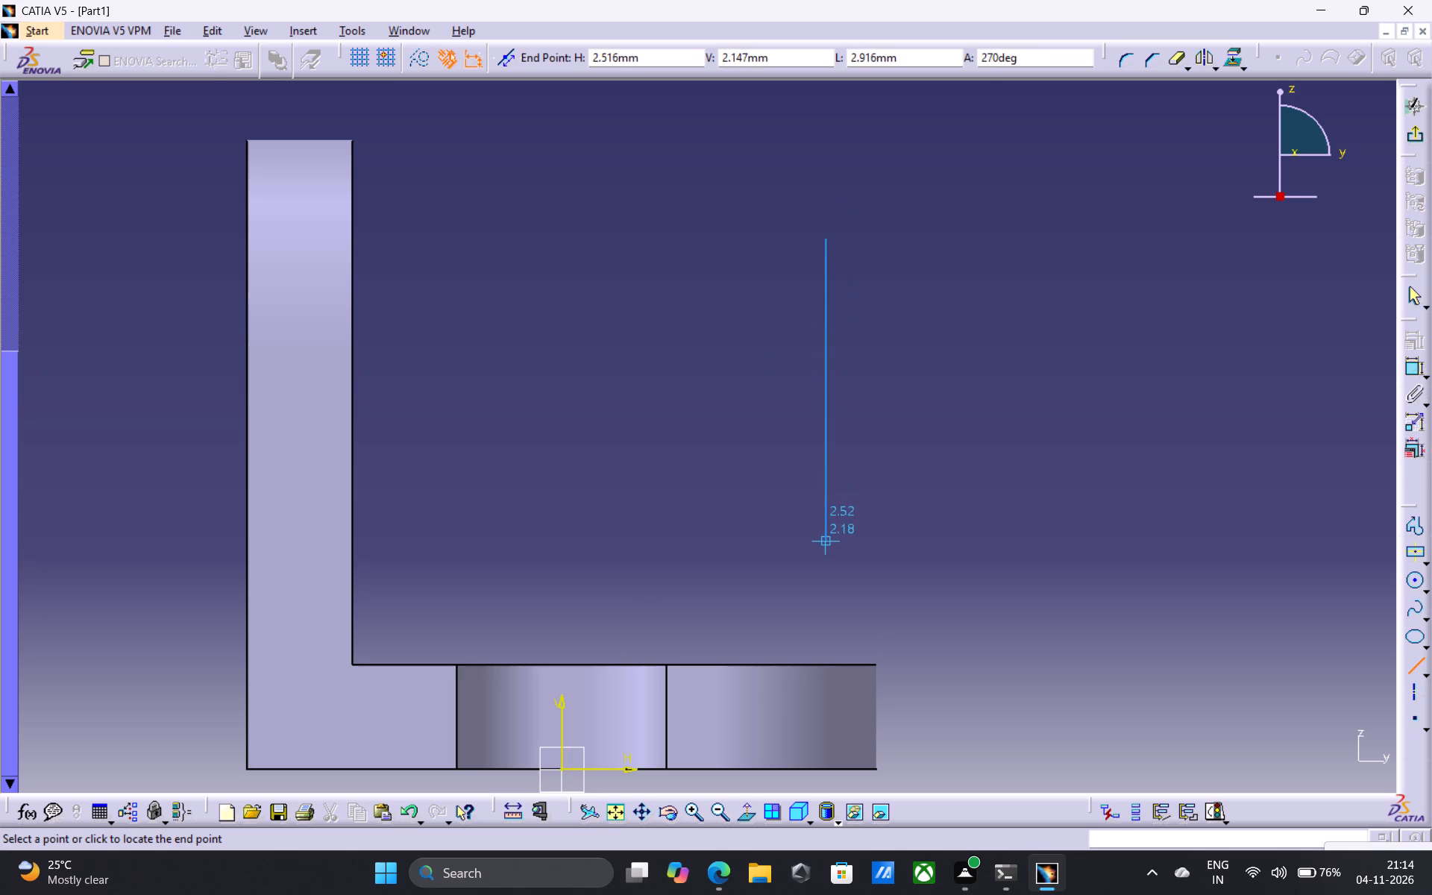
pyautogui.click(829, 547)
# Sketch a horizontal line about 4.44 mm long from the vertical line's lower endpoint, extending away from the upright.
pyautogui.moveTo(1407, 668); pyautogui.dragTo(1398, 668)
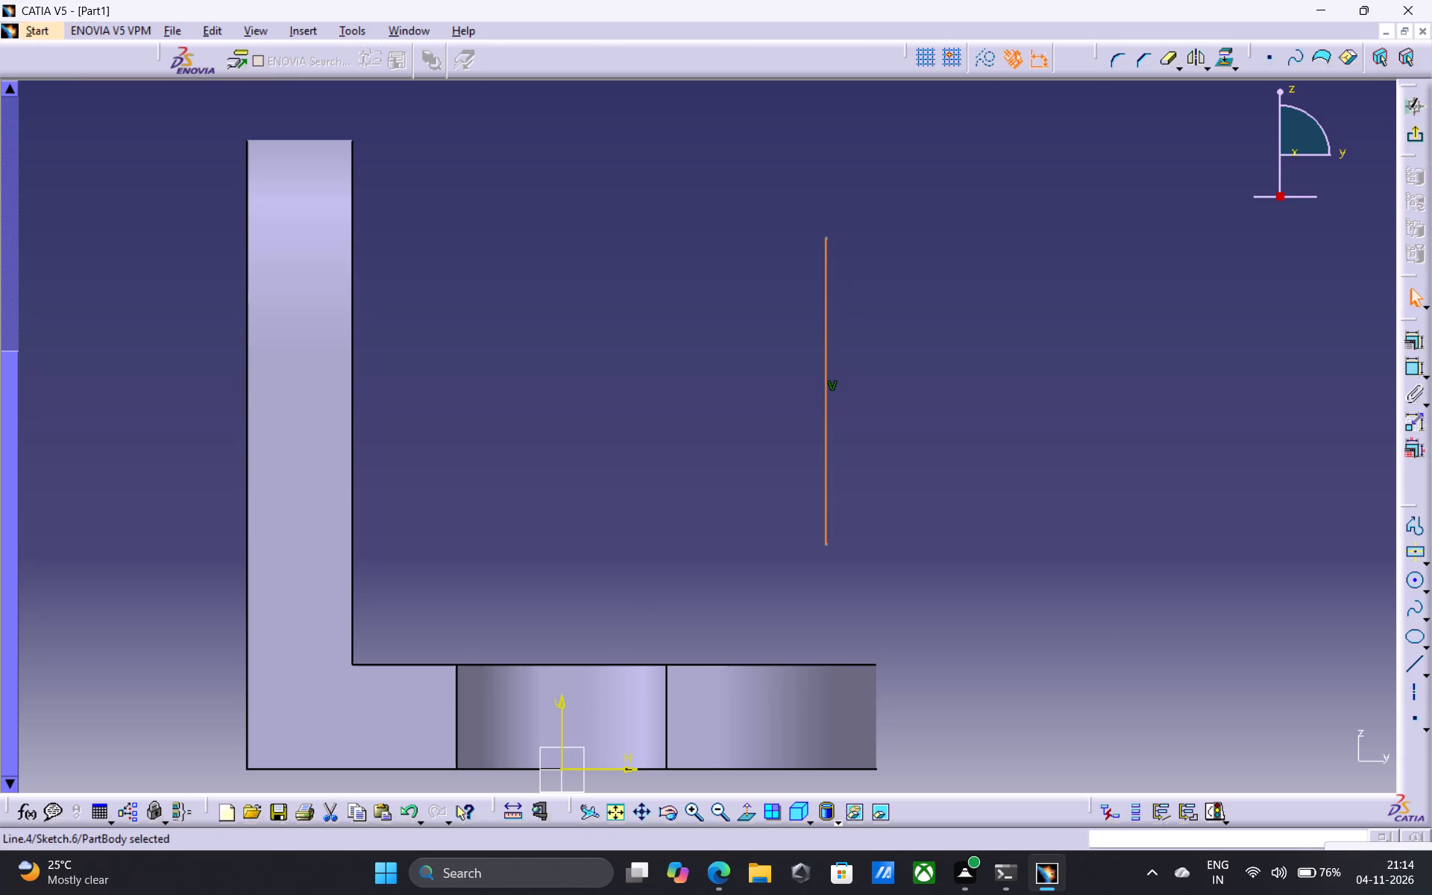
pyautogui.click(824, 541)
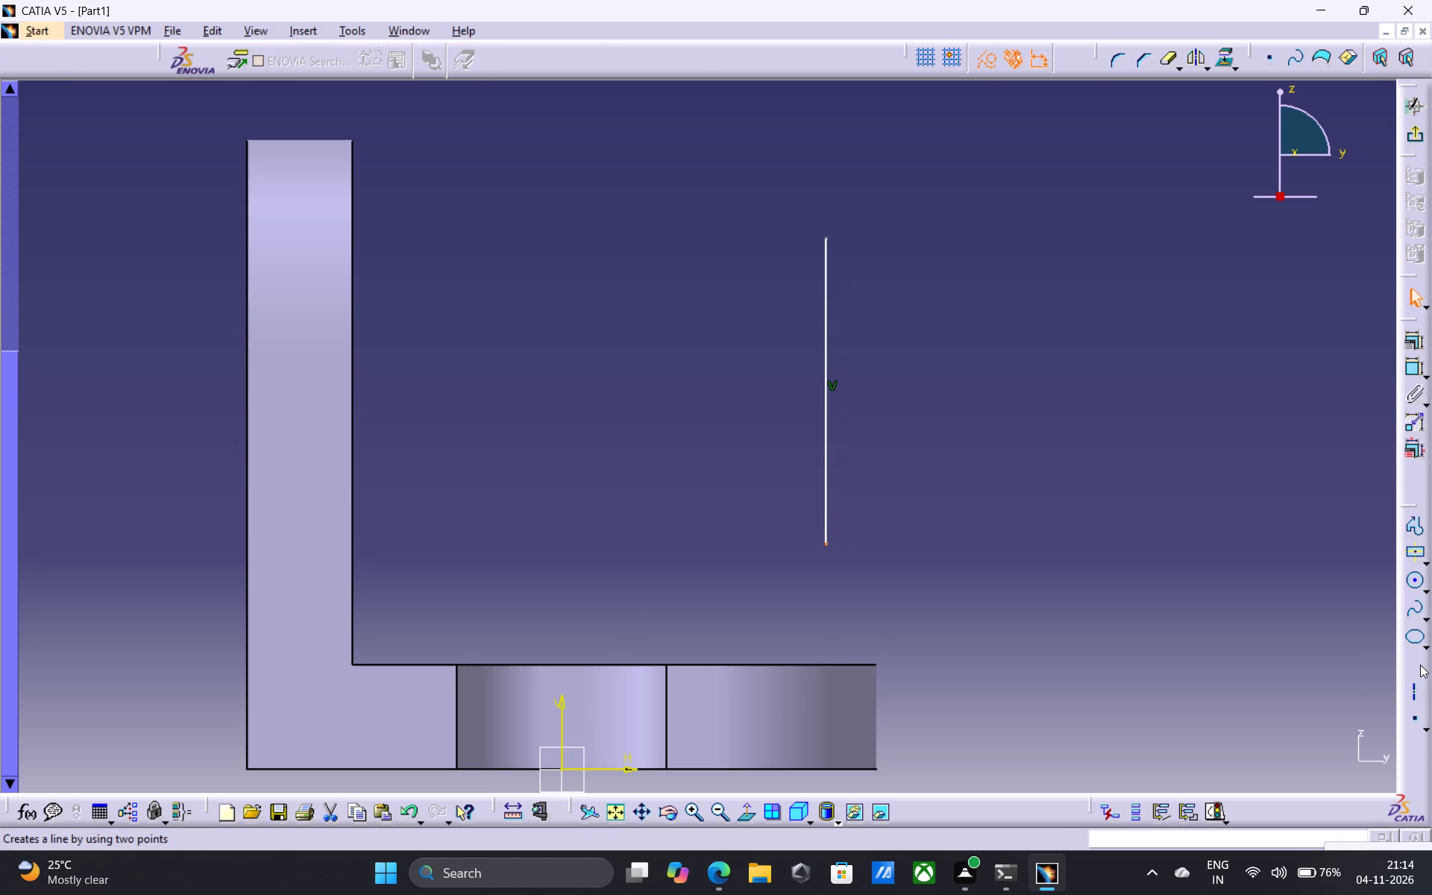
pyautogui.click(1417, 665)
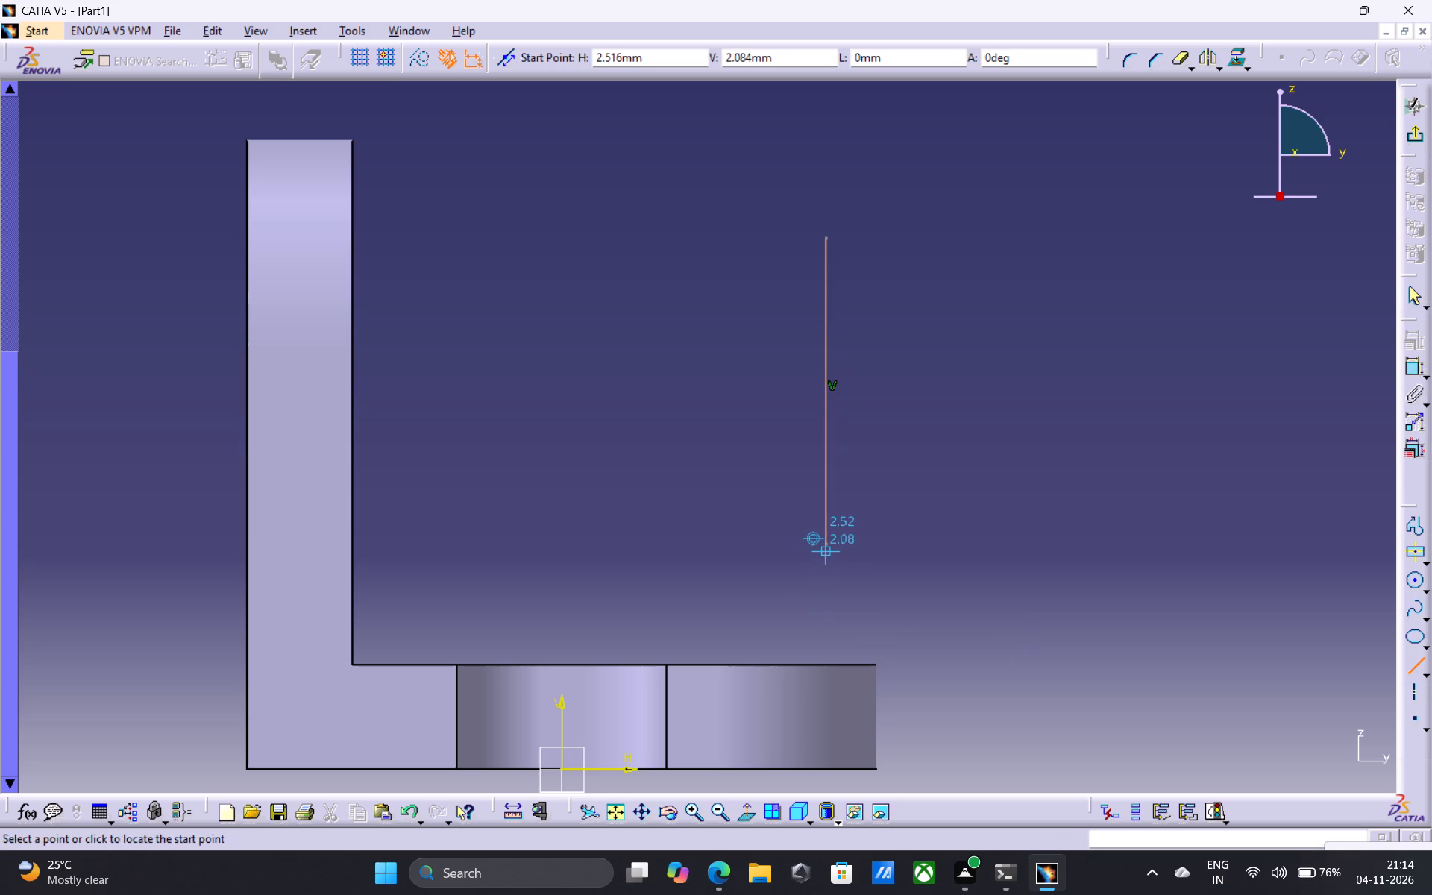
pyautogui.moveTo(823, 546); pyautogui.dragTo(844, 549)
pyautogui.click(1291, 542)
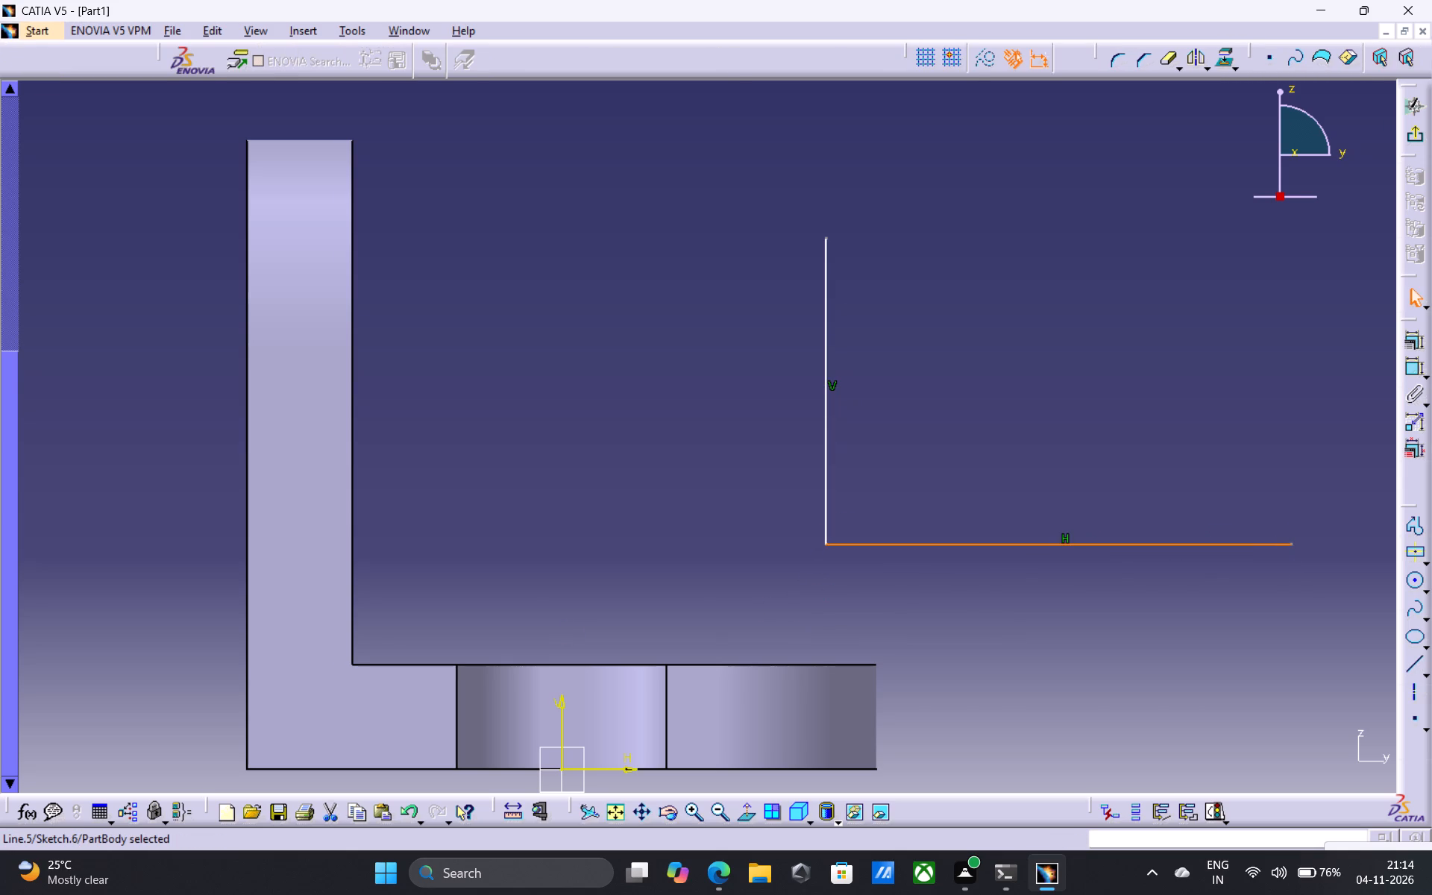
# Dimension the lengths of the horizontal and vertical sketch lines.
pyautogui.click(877, 541)
pyautogui.click(1417, 364)
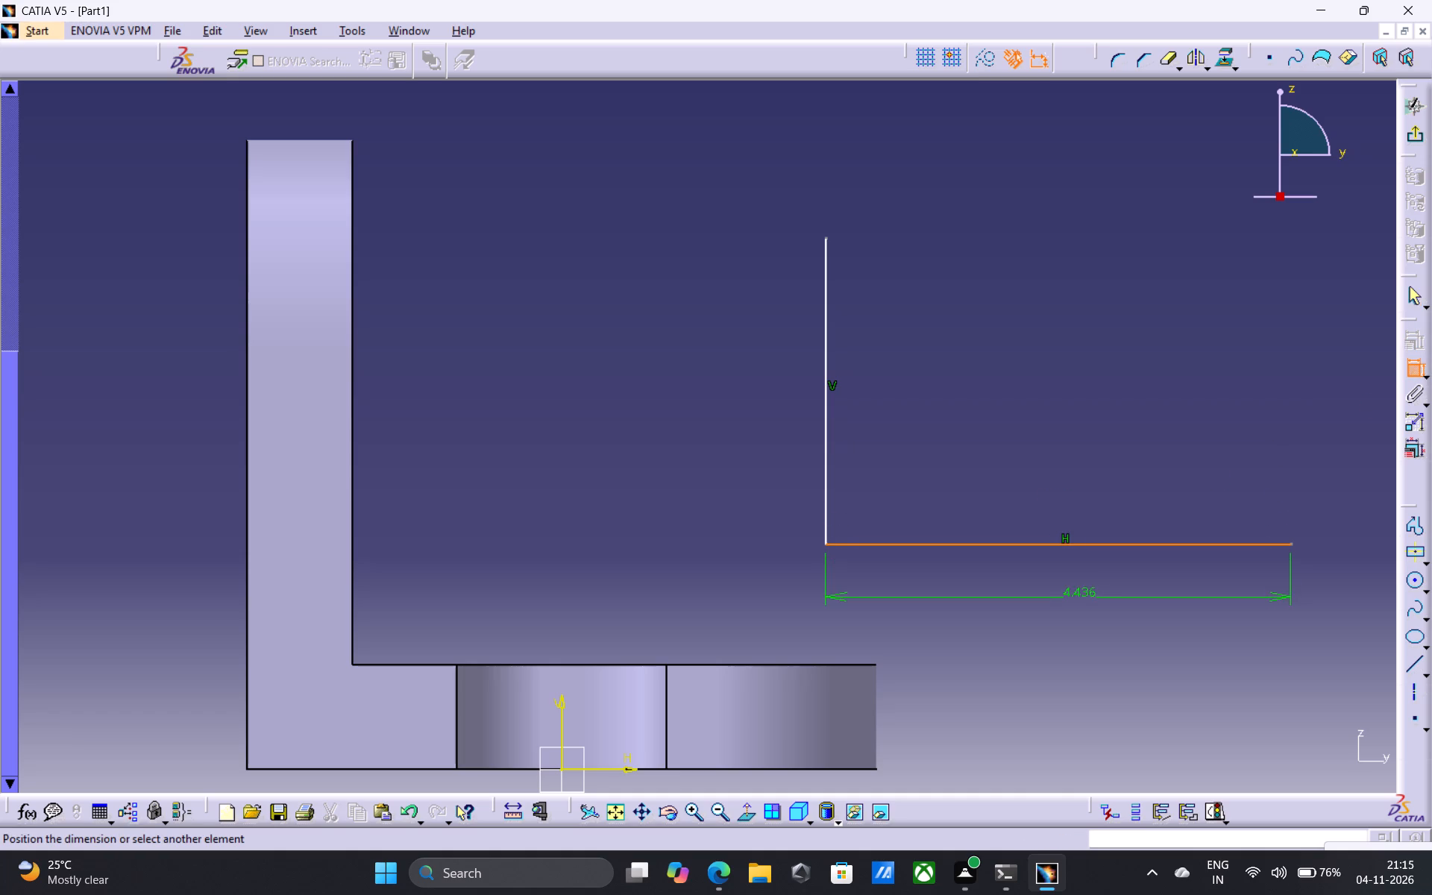
pyautogui.click(1084, 601)
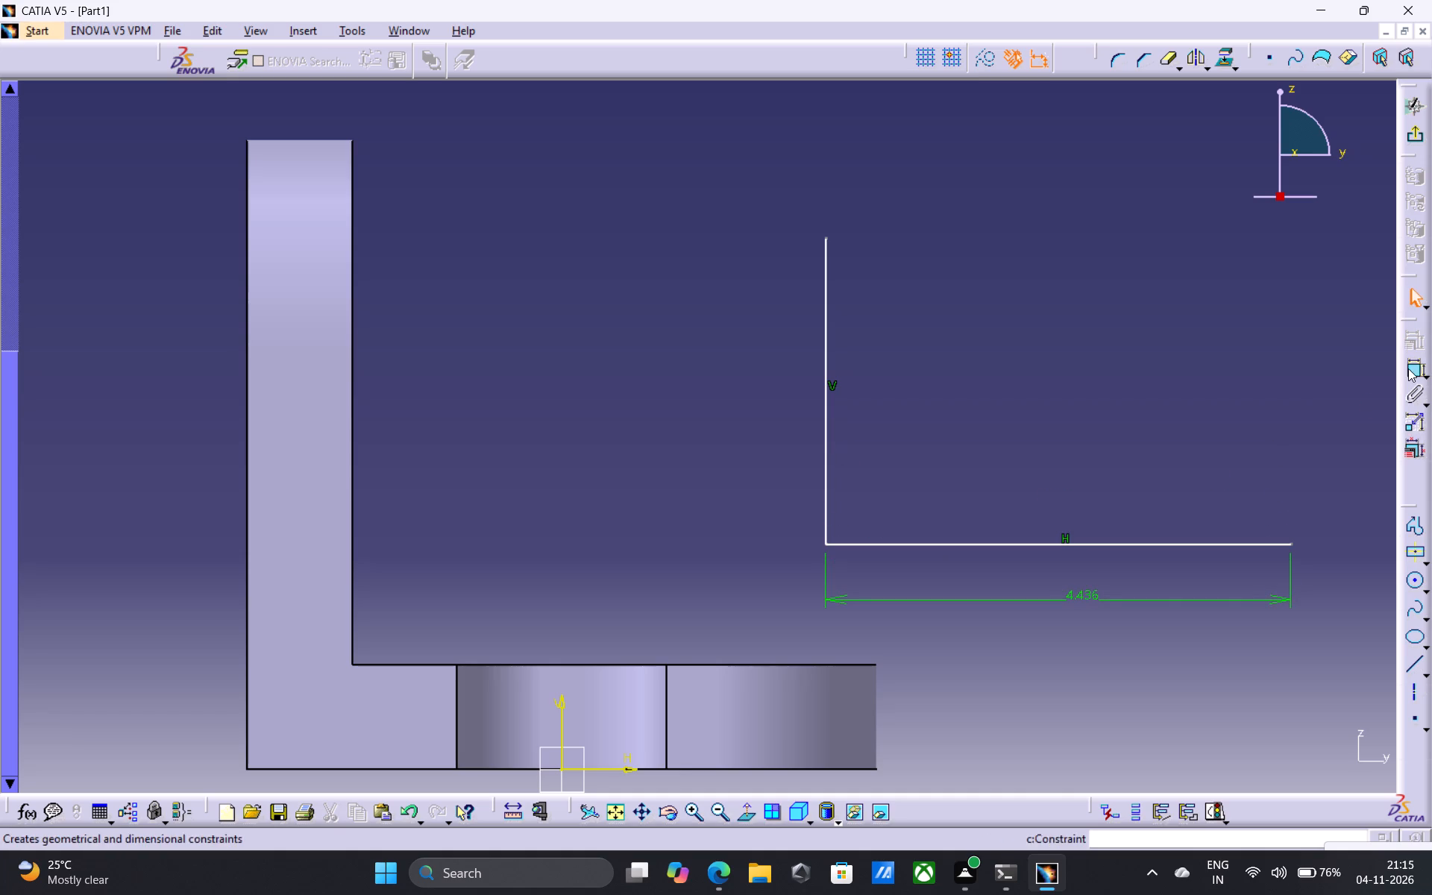
pyautogui.click(1408, 368)
pyautogui.click(829, 438)
pyautogui.click(986, 438)
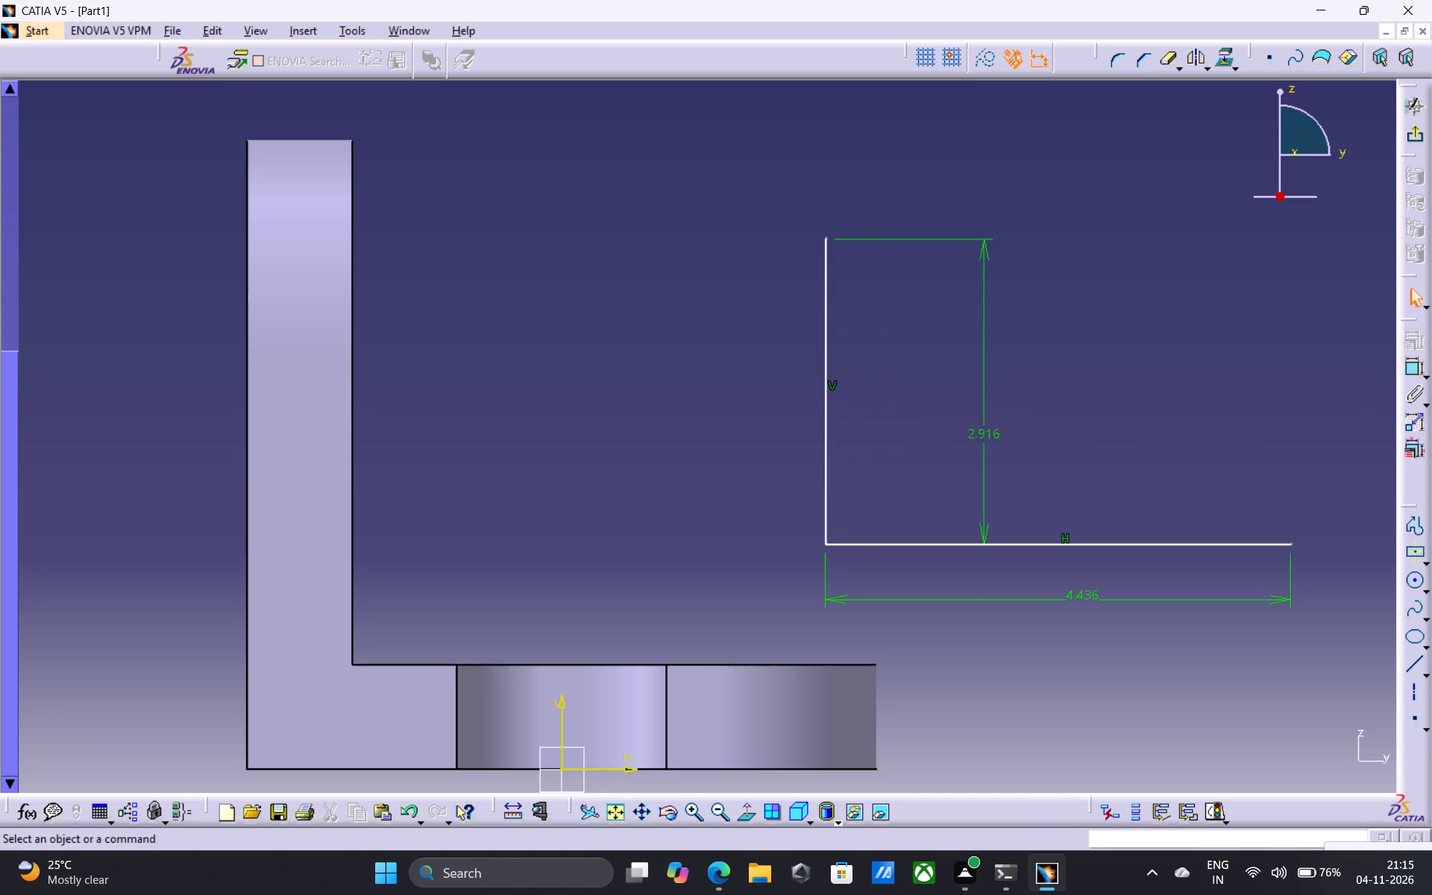
# Set the vertical line's length to 4 mm and the horizontal line's length to 5 mm.
pyautogui.doubleClick(980, 433)
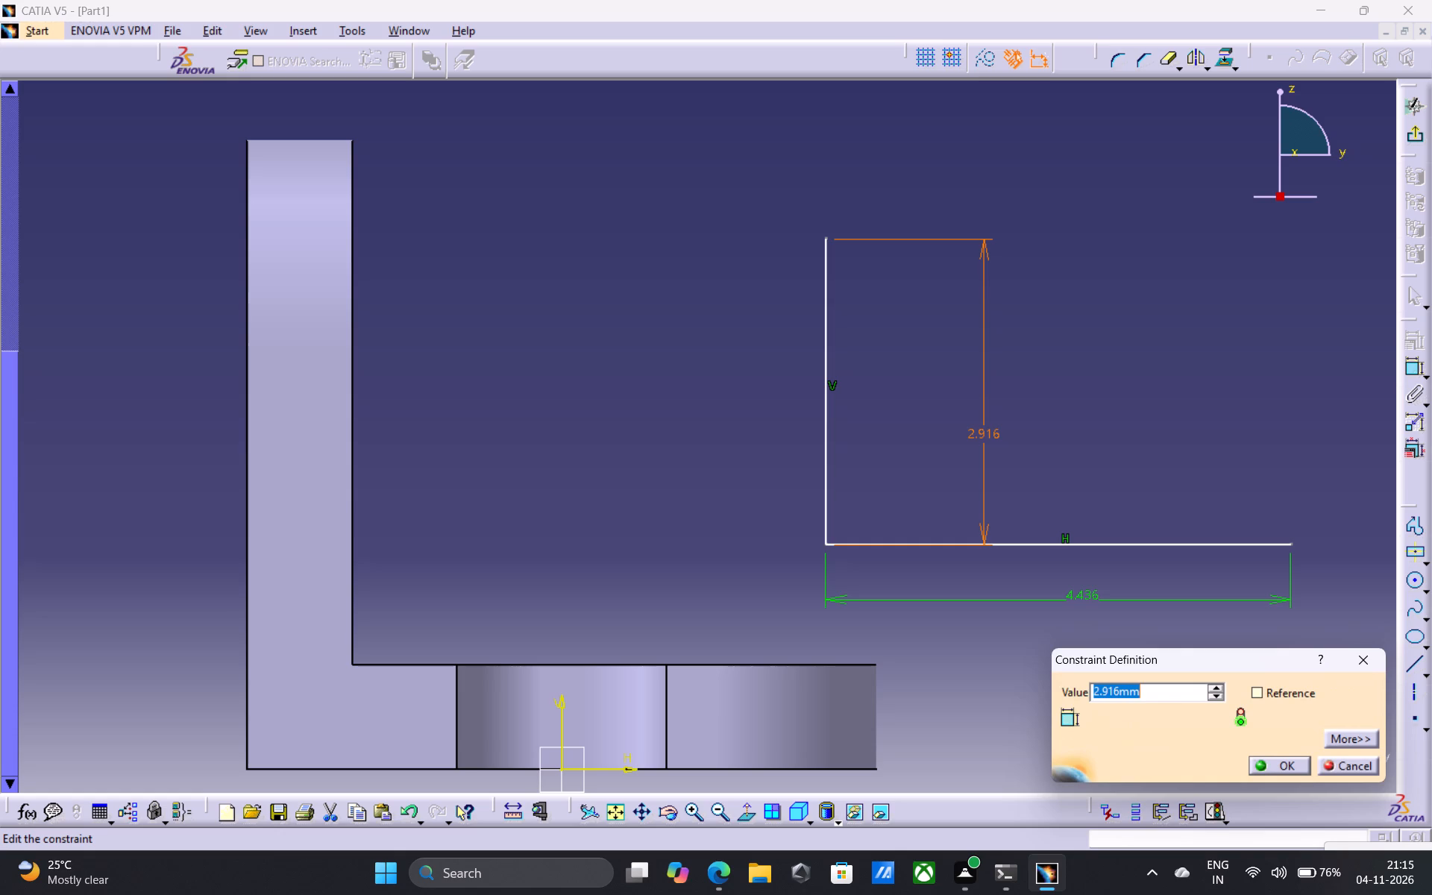
pyautogui.press('4')
pyautogui.press('Return')
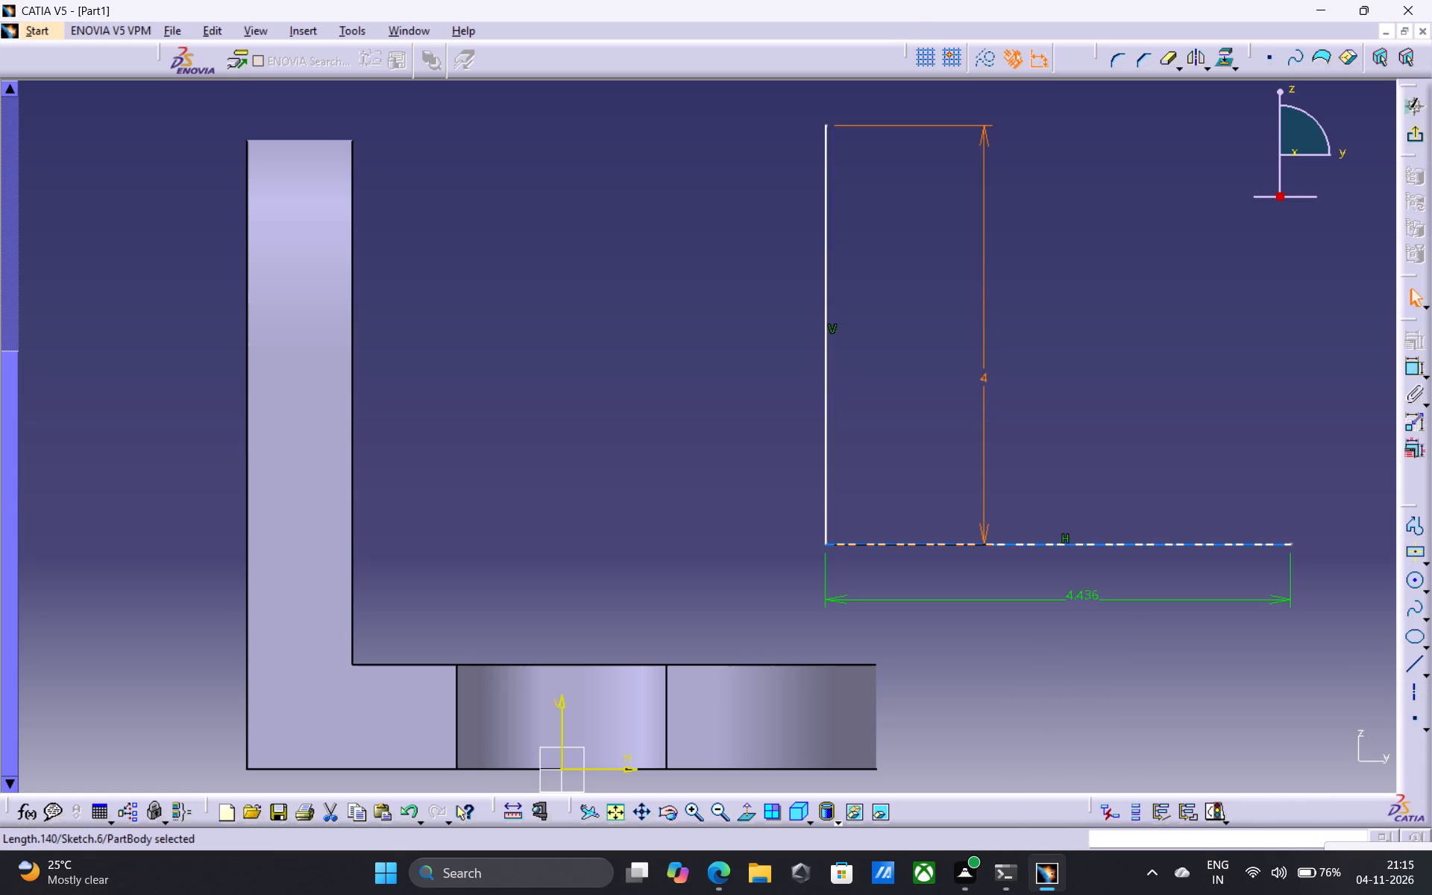
pyautogui.doubleClick(1078, 594)
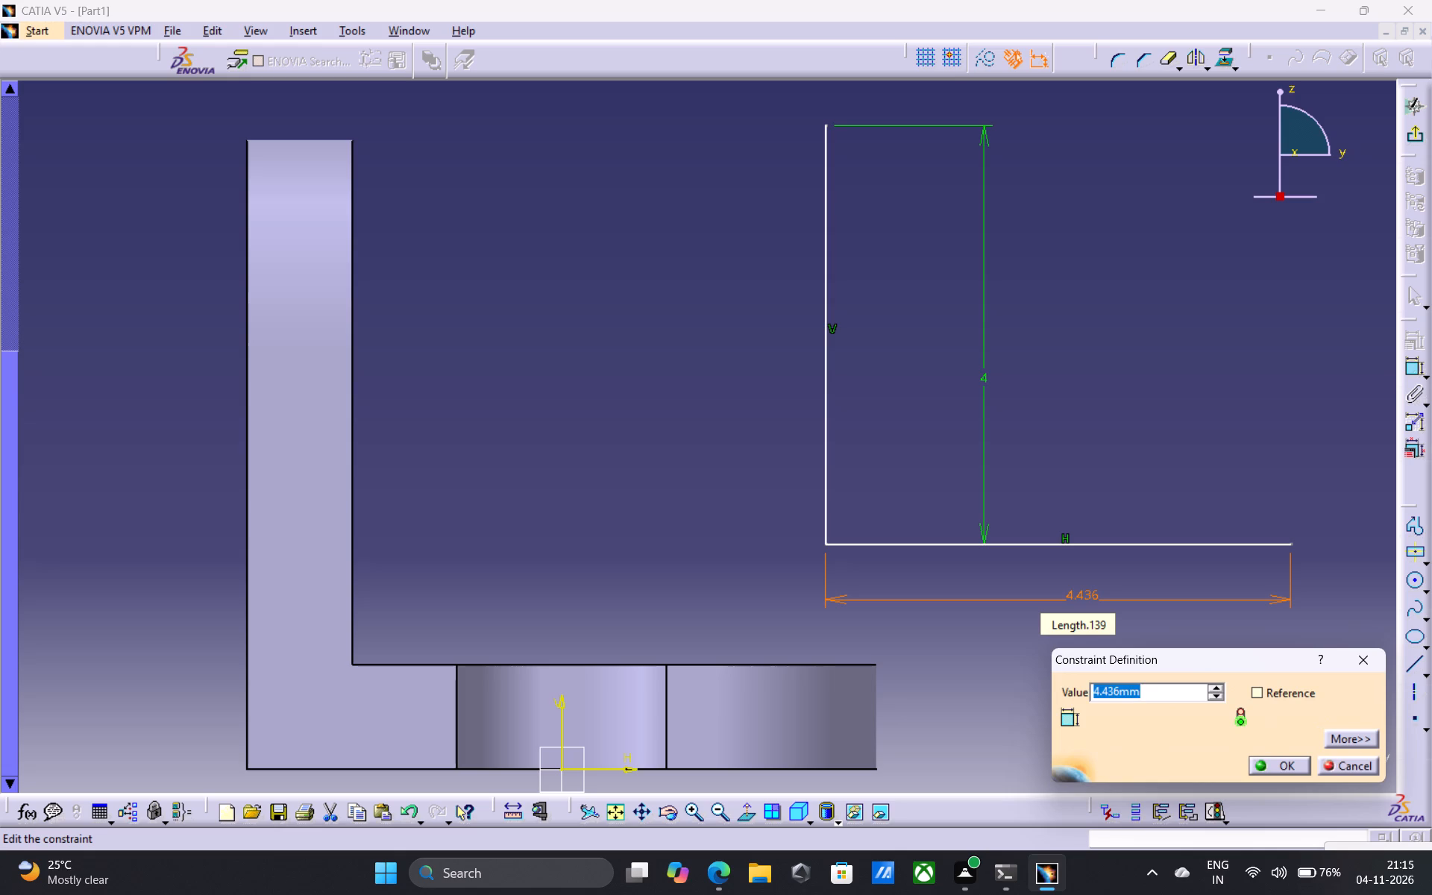
pyautogui.press('5')
pyautogui.press('Return')
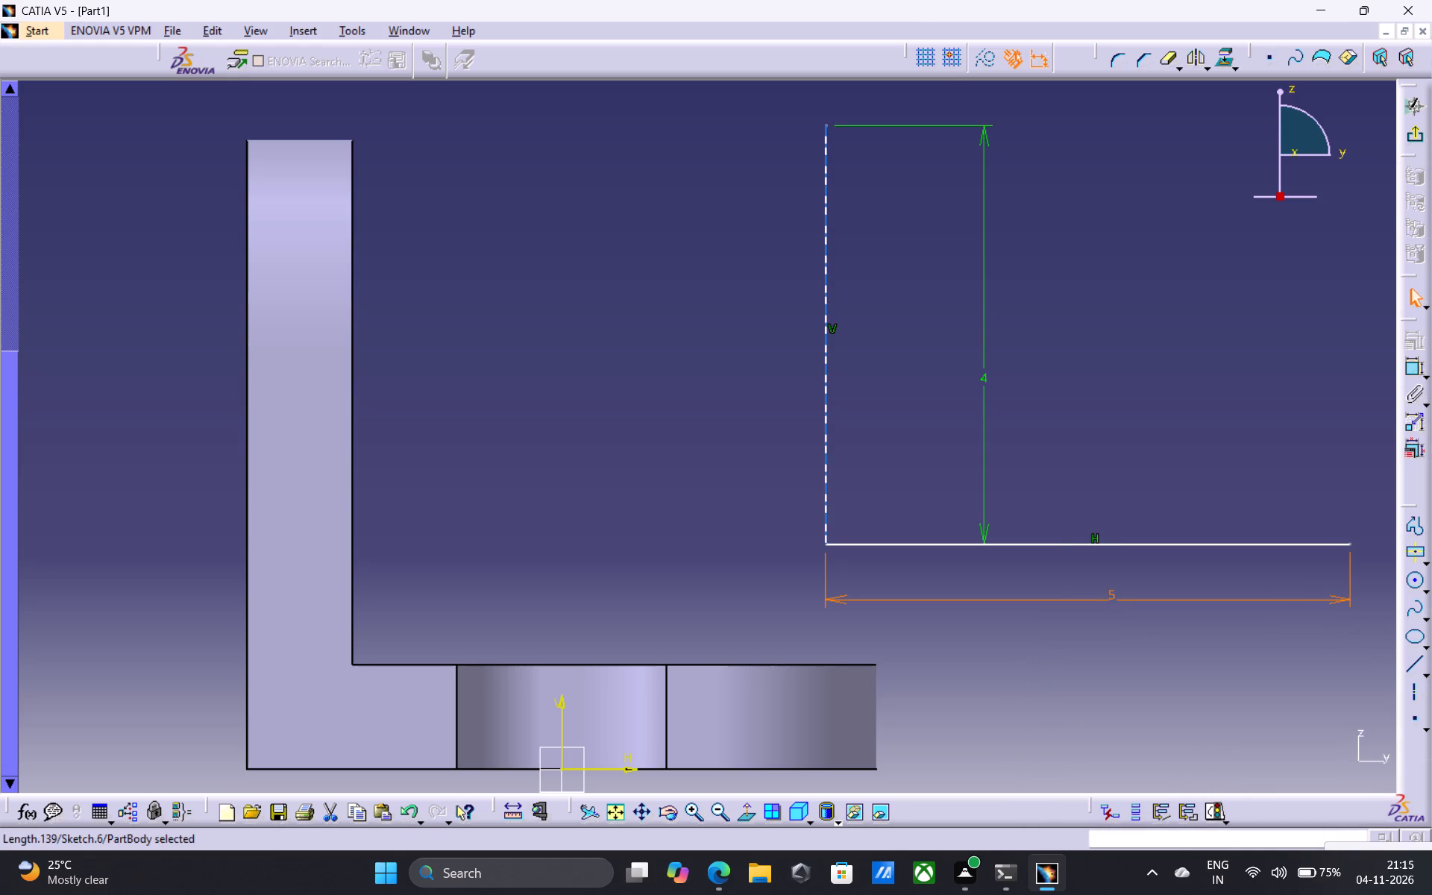
# Move the connected sketch lines into the bracket's inner corner, just clear of the upright and the base plate.
pyautogui.moveTo(825, 496); pyautogui.dragTo(366, 575)
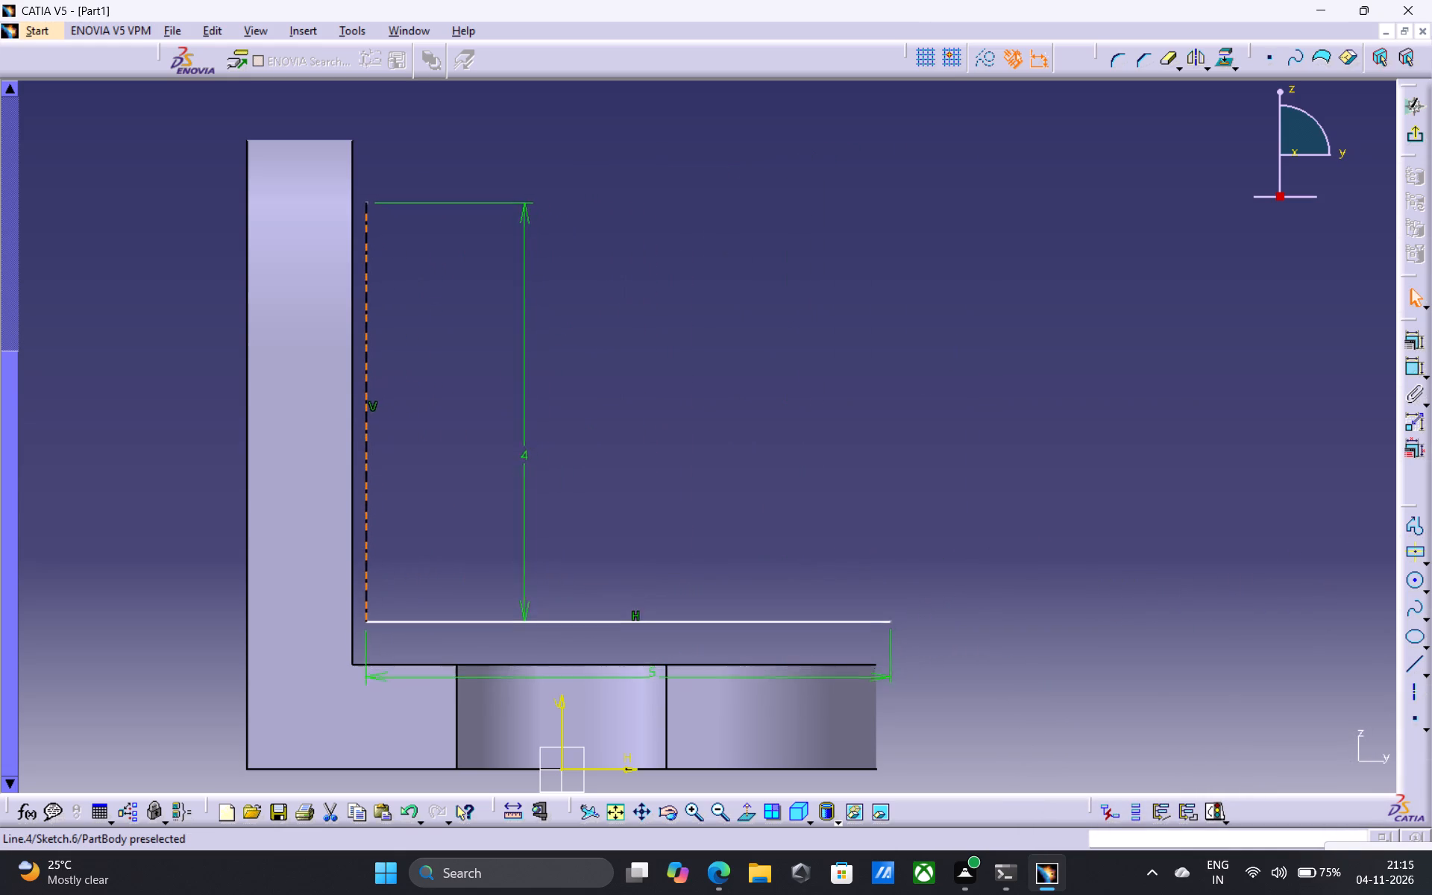
pyautogui.moveTo(366, 575); pyautogui.dragTo(358, 609)
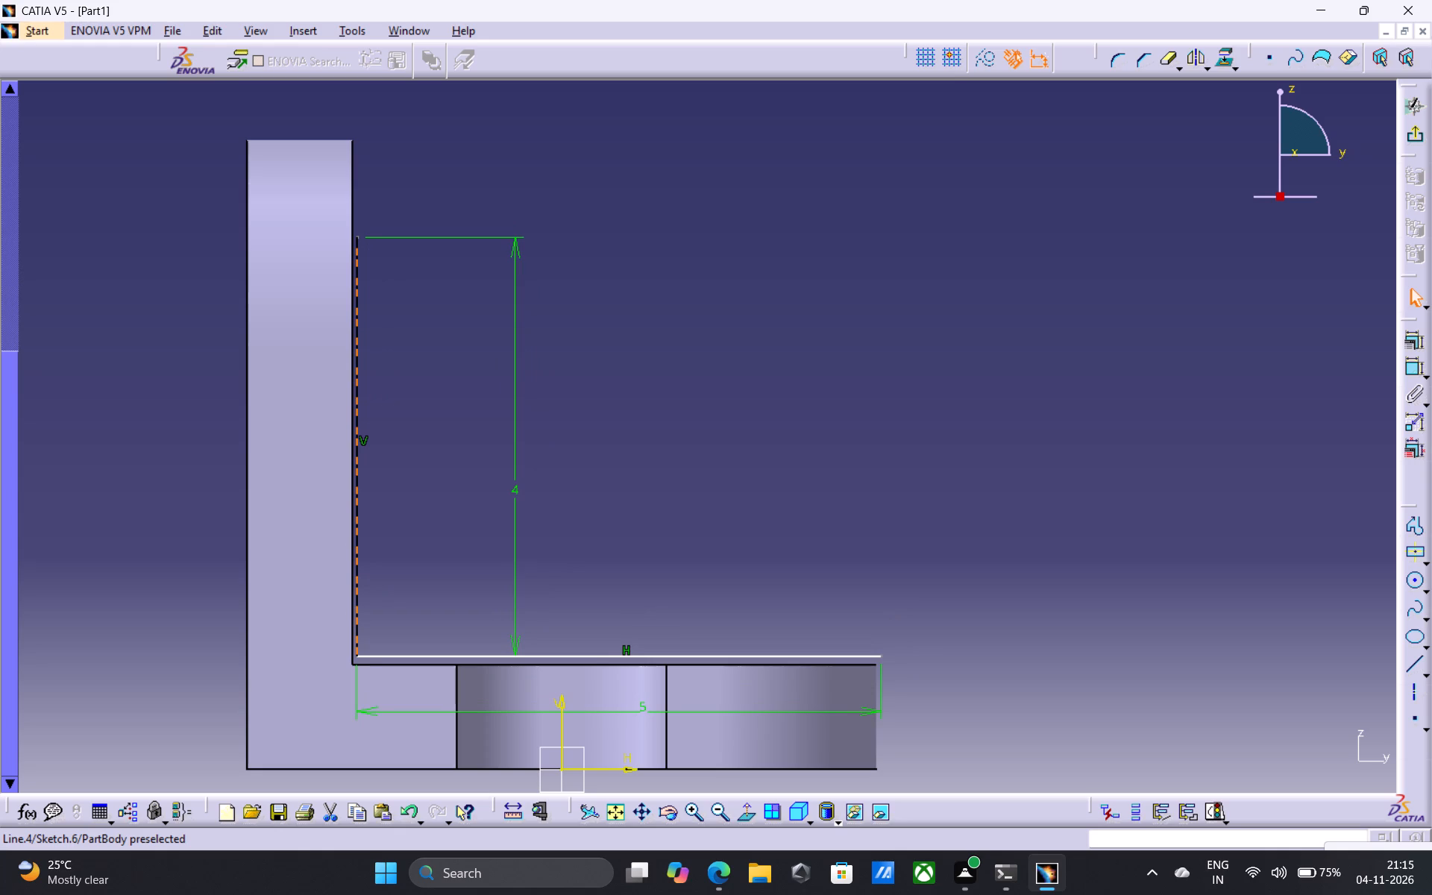
pyautogui.moveTo(358, 609); pyautogui.dragTo(363, 614)
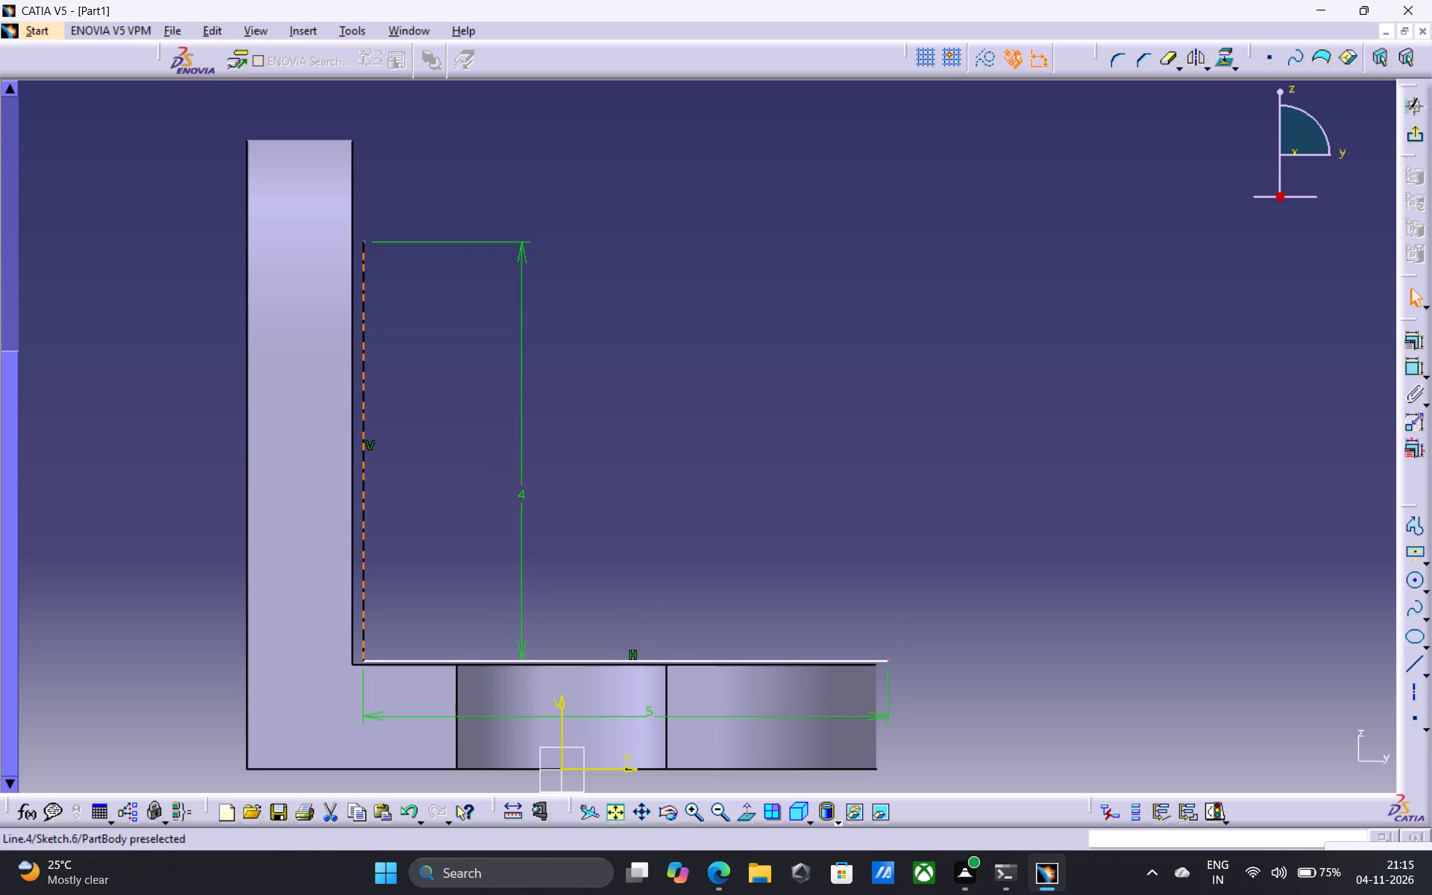
pyautogui.moveTo(363, 614); pyautogui.dragTo(362, 615)
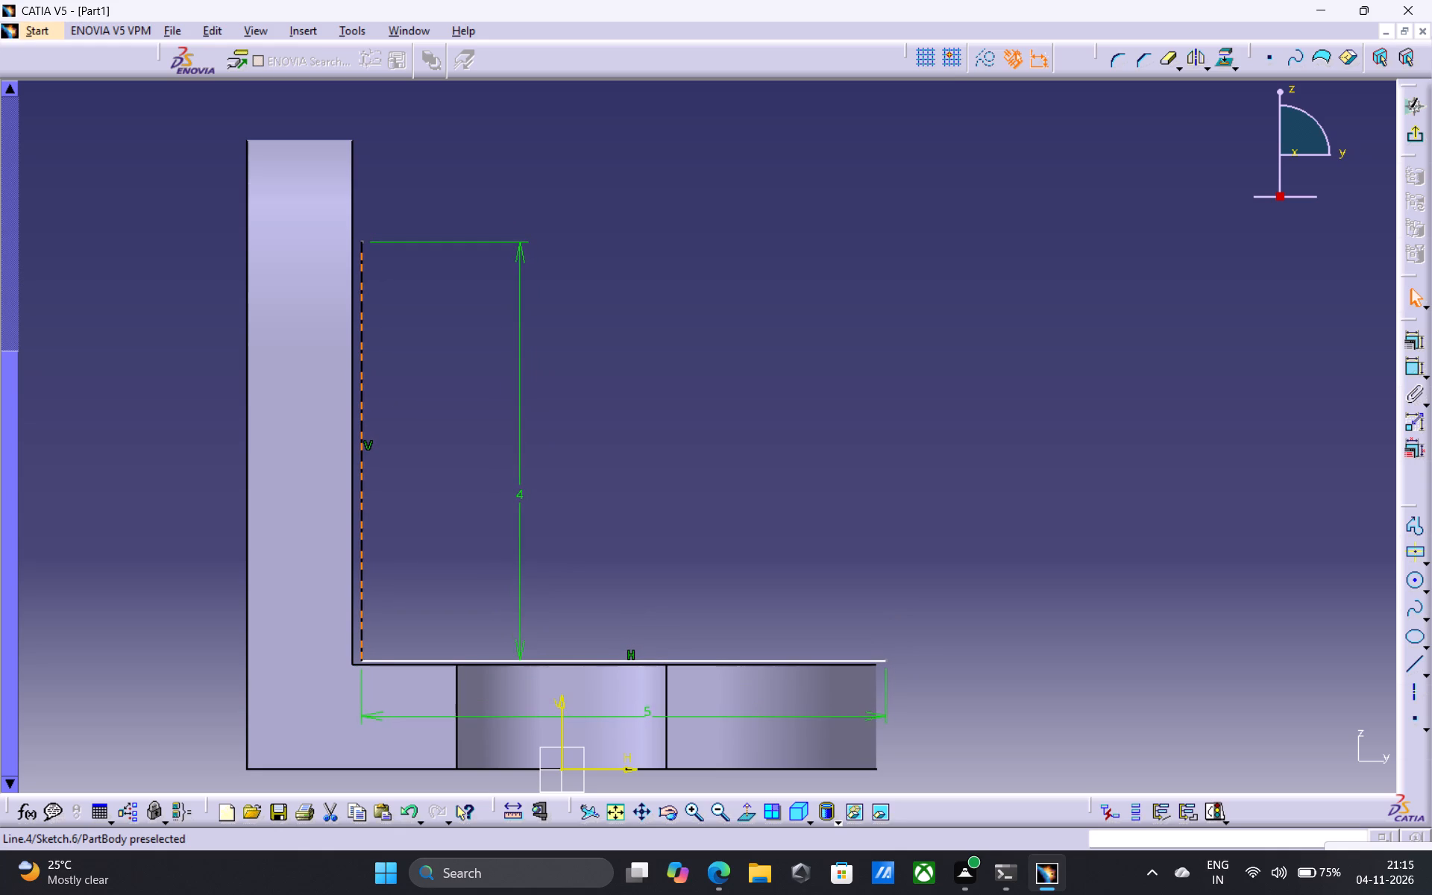
pyautogui.moveTo(362, 615); pyautogui.dragTo(358, 615)
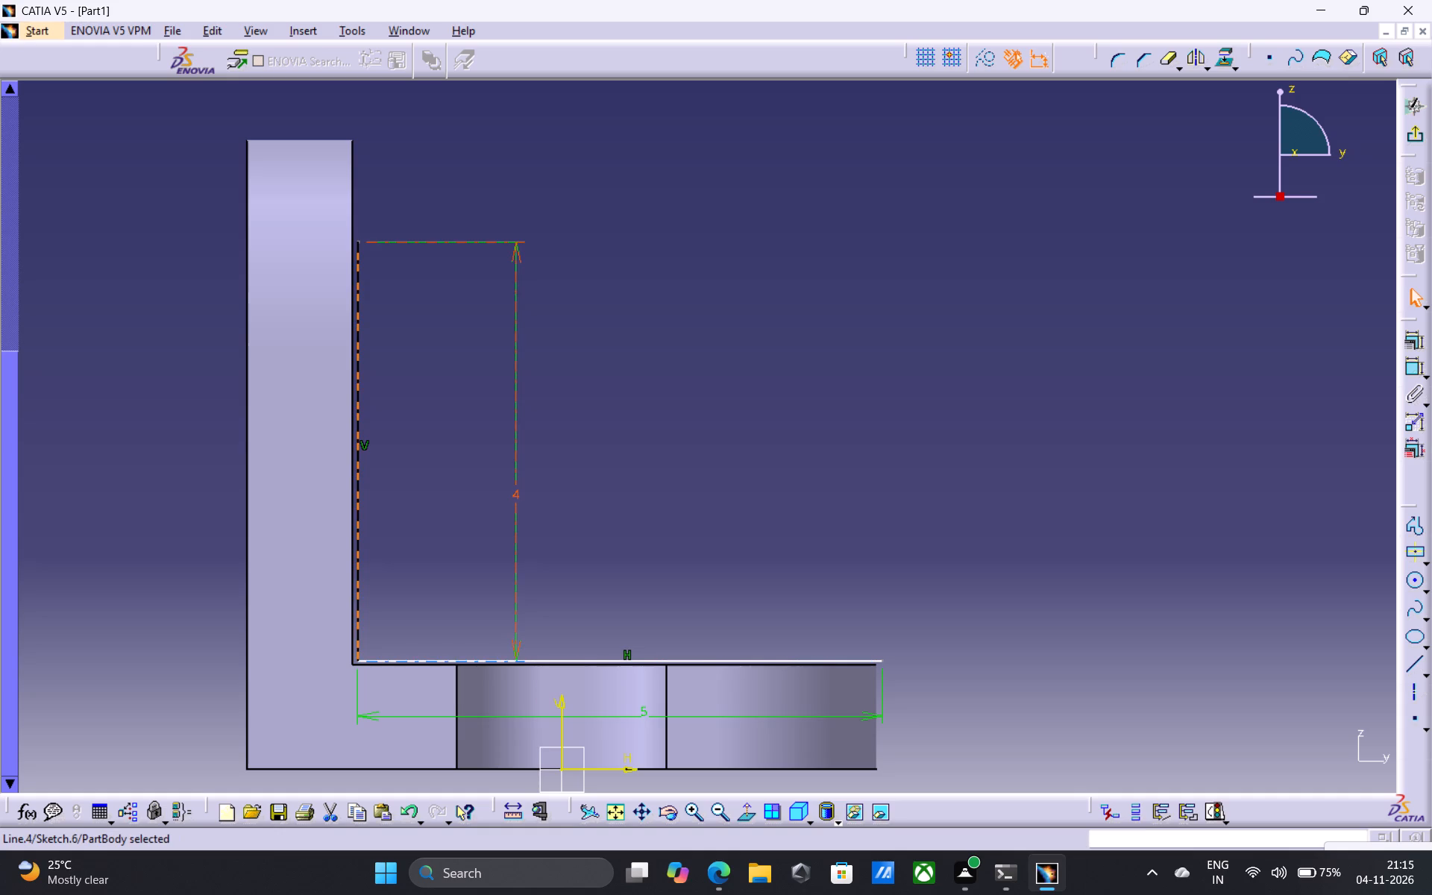
# Set the vertical sketch line's length to 5 mm.
pyautogui.doubleClick(518, 496)
pyautogui.press('5')
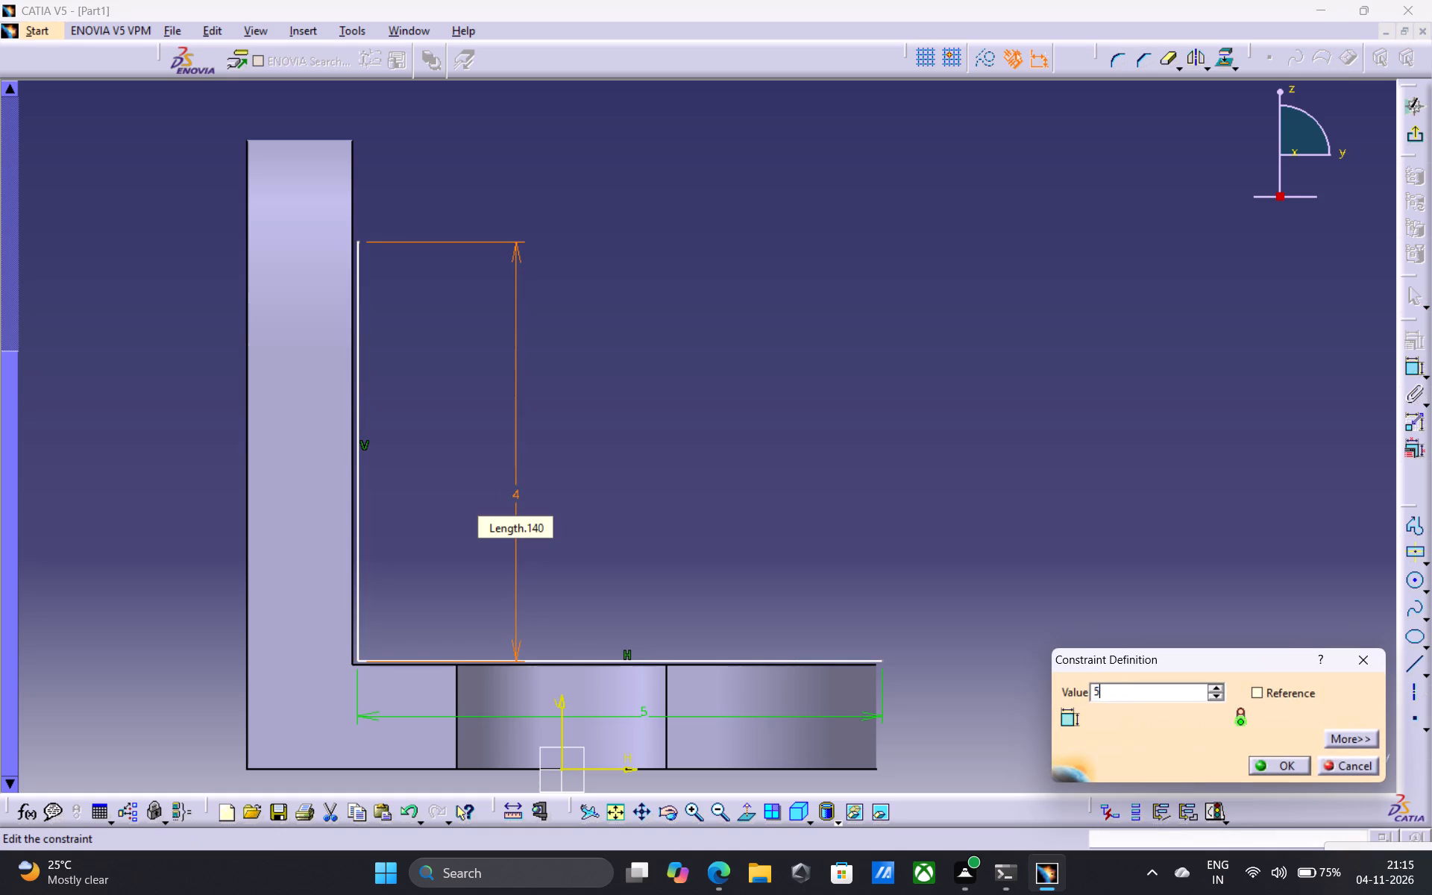
pyautogui.press('Return')
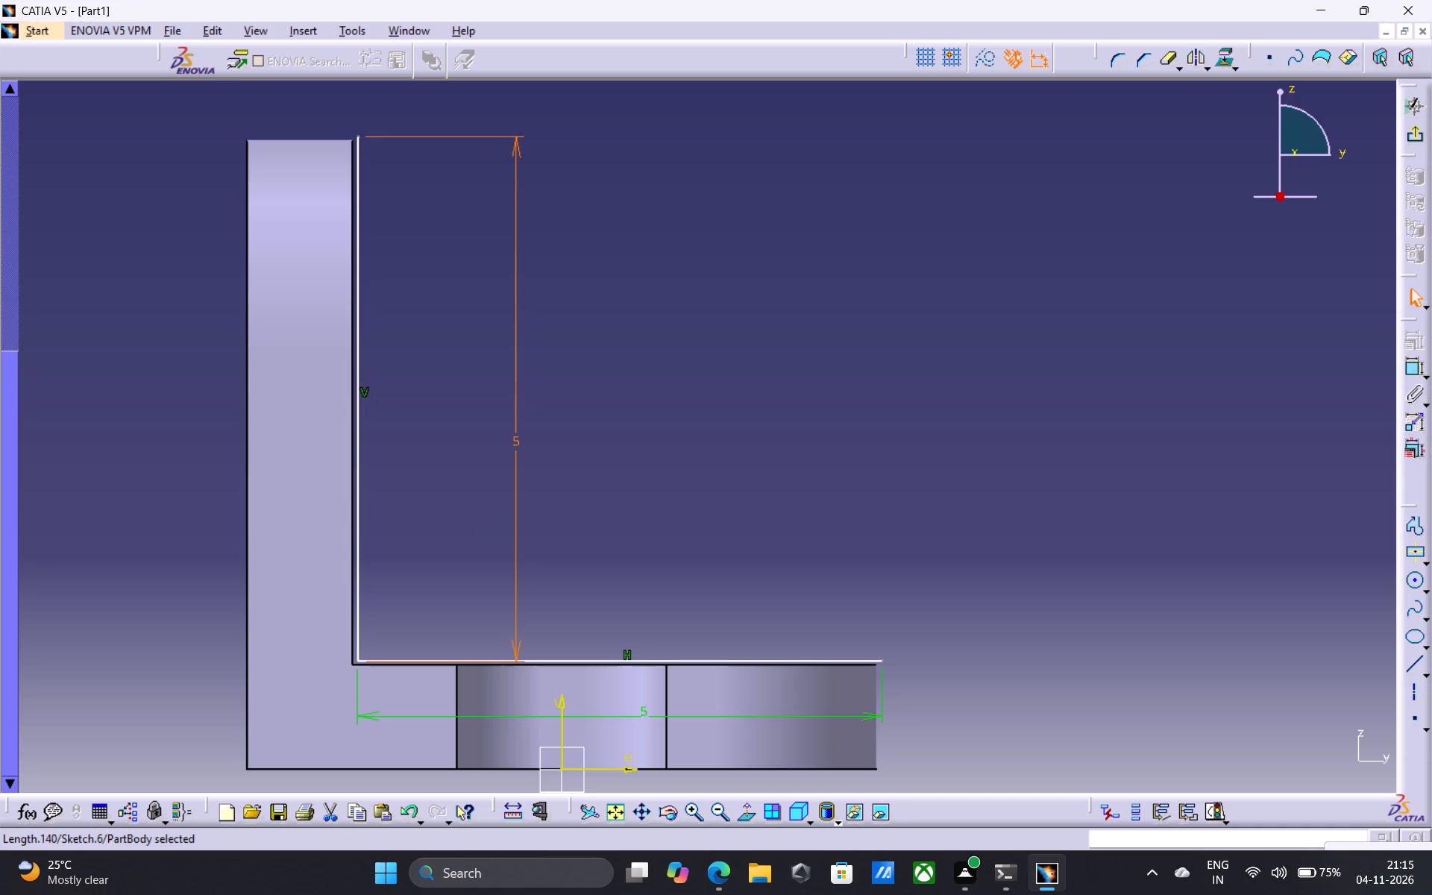
pyautogui.press('Escape')
pyautogui.press('Escape')
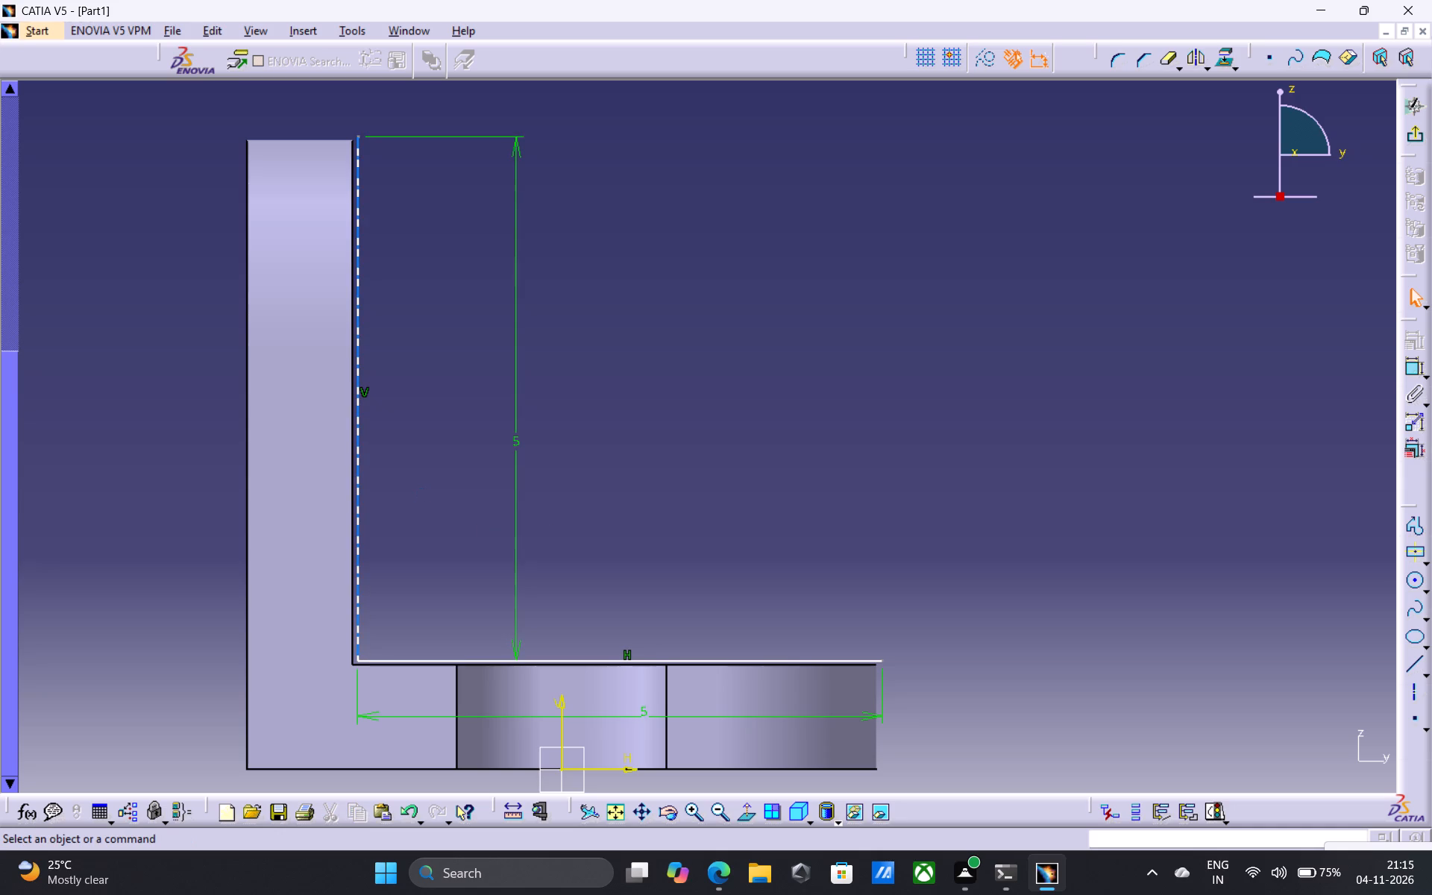
# Constrain the vertical sketch line to be coincident with the upright's inner edge.
pyautogui.click(350, 465)
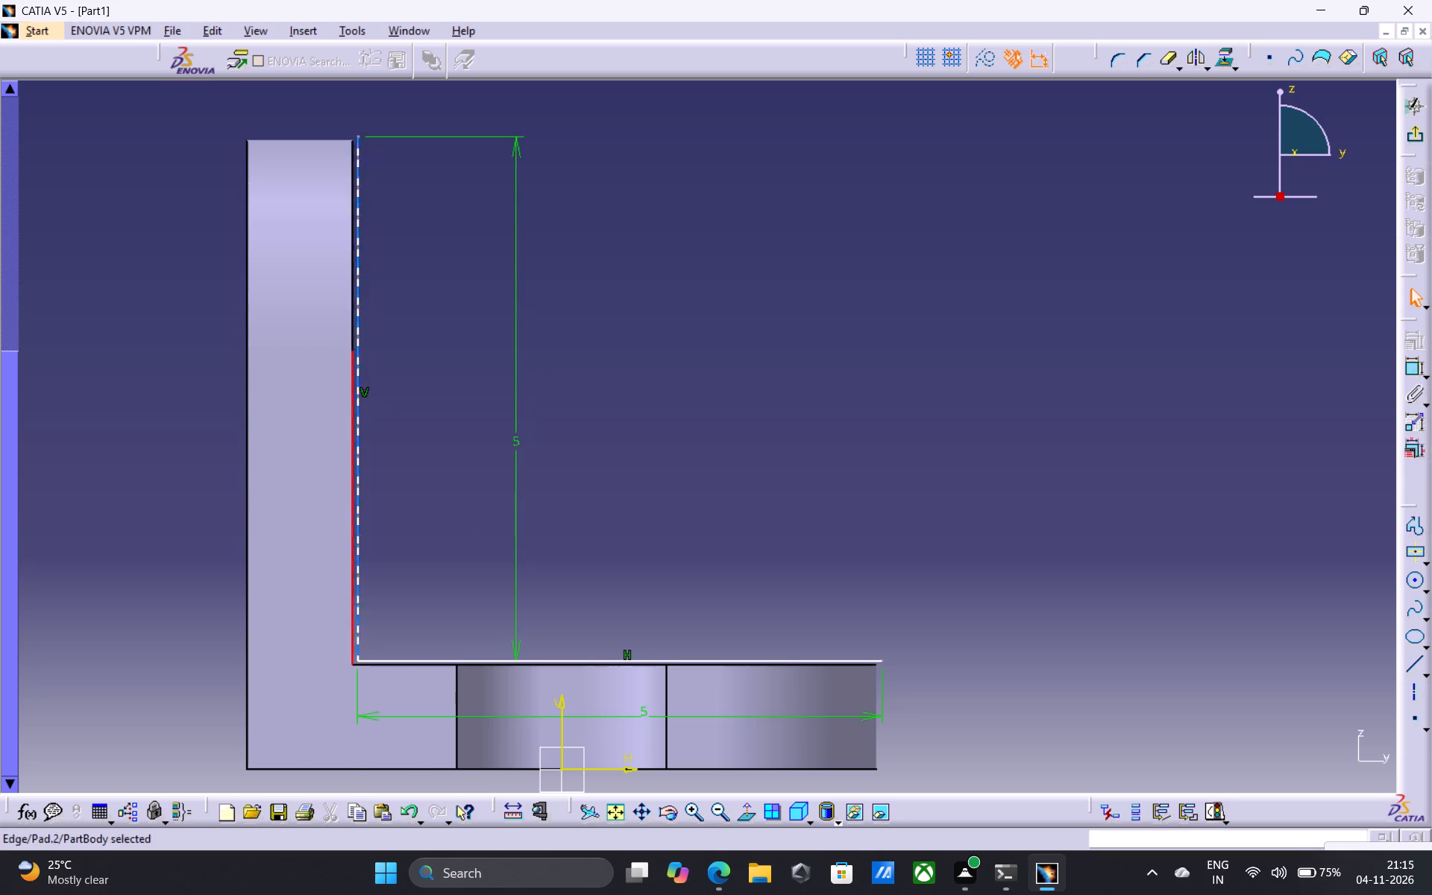
pyautogui.keyDown('ctrl'); pyautogui.click(359, 489); pyautogui.keyUp('ctrl')
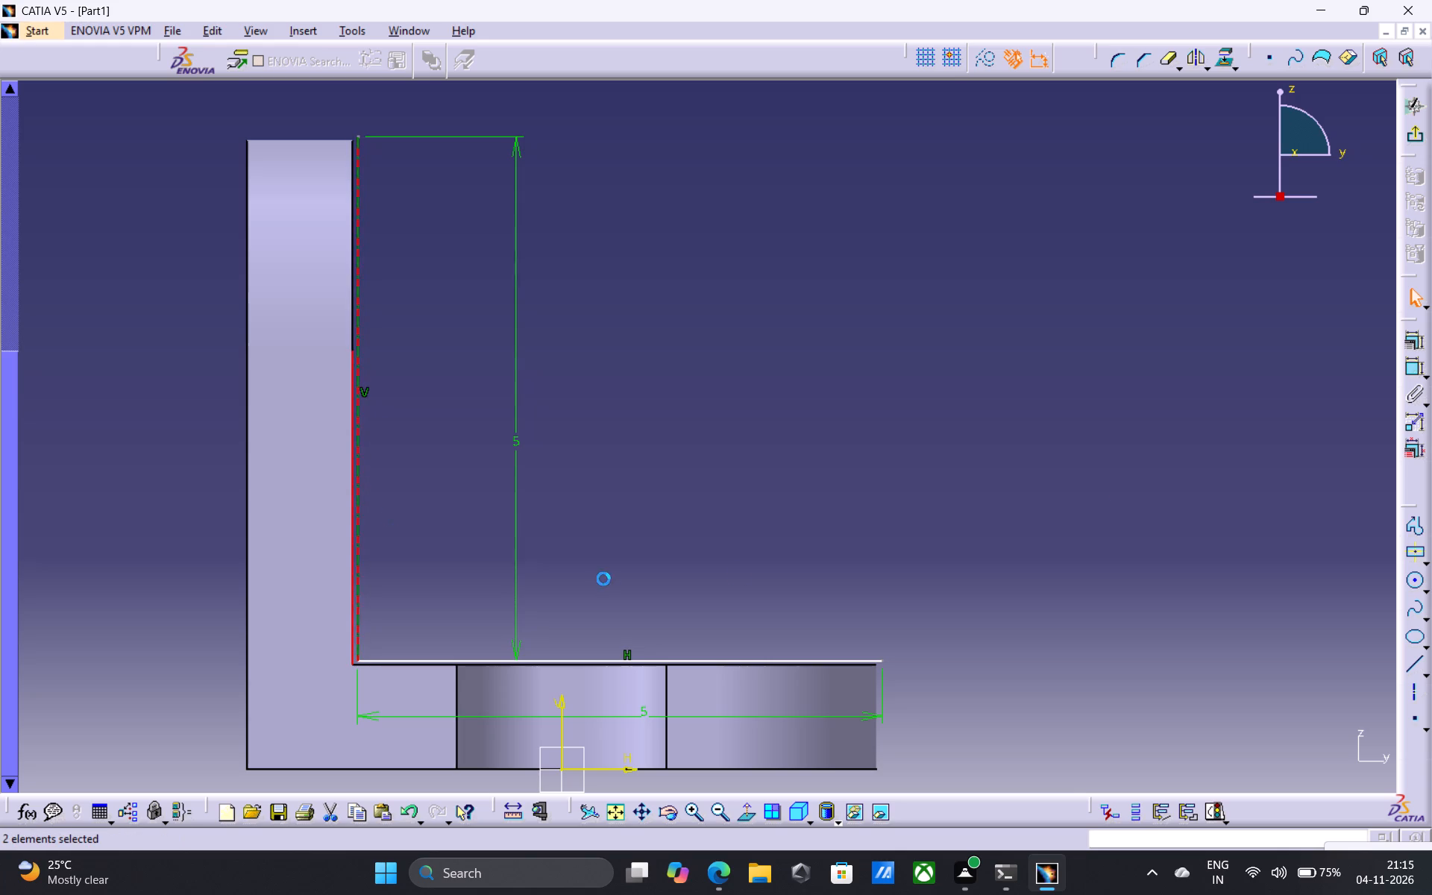
pyautogui.click(1406, 347)
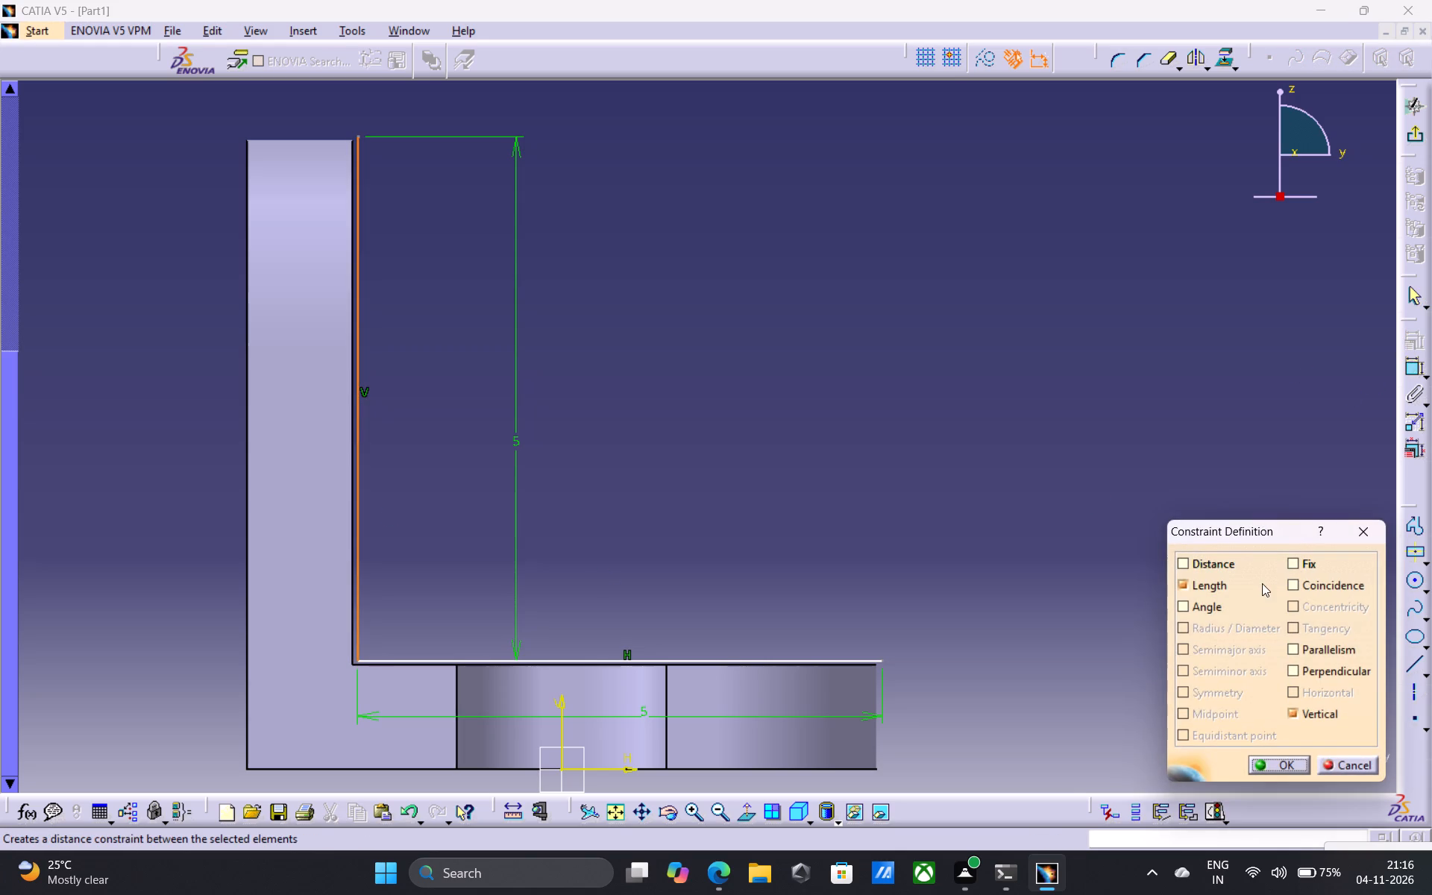
pyautogui.click(1293, 584)
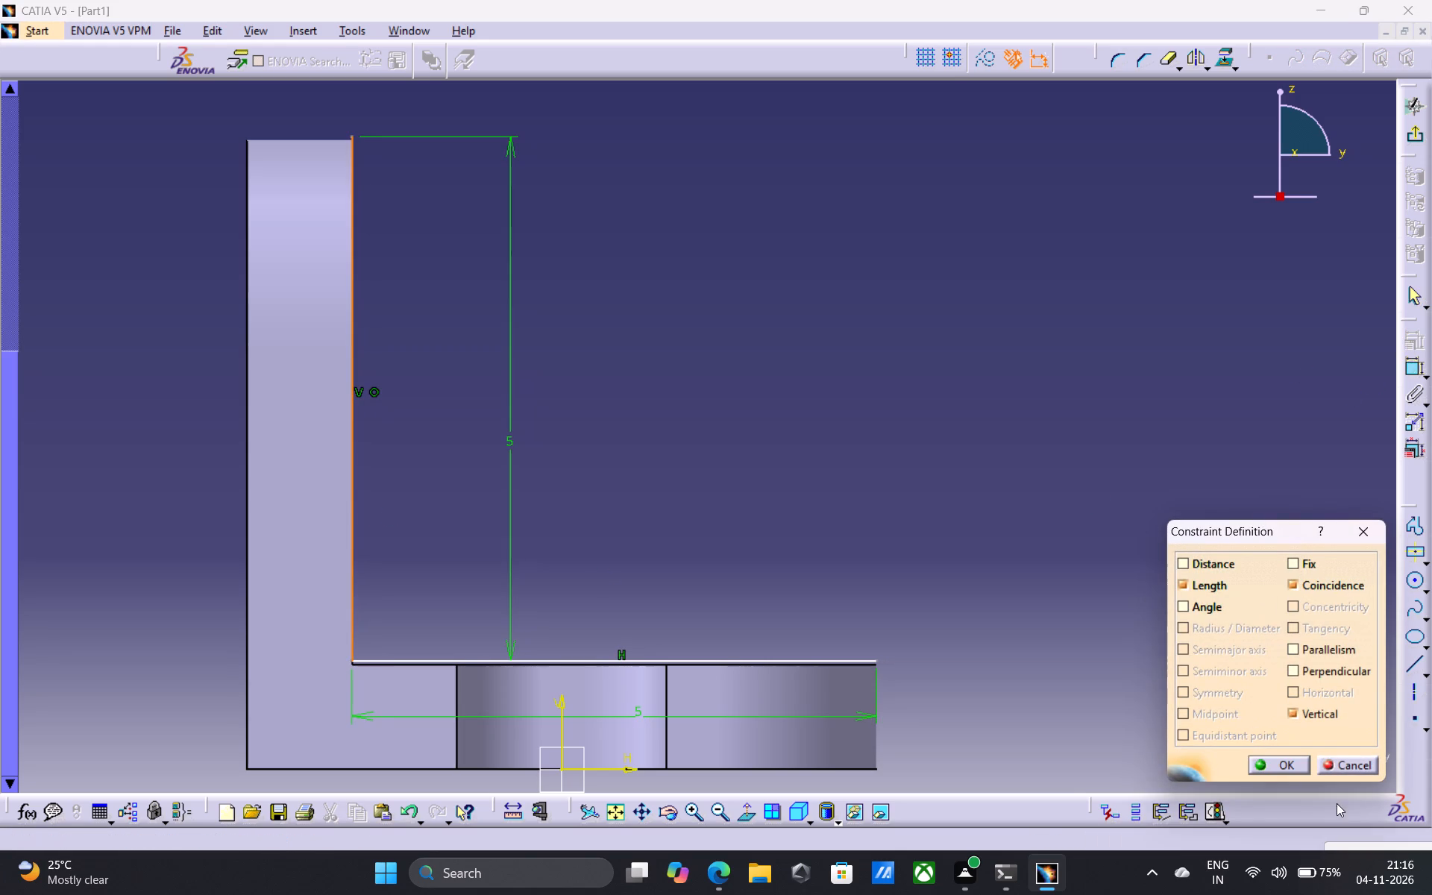
pyautogui.click(1275, 764)
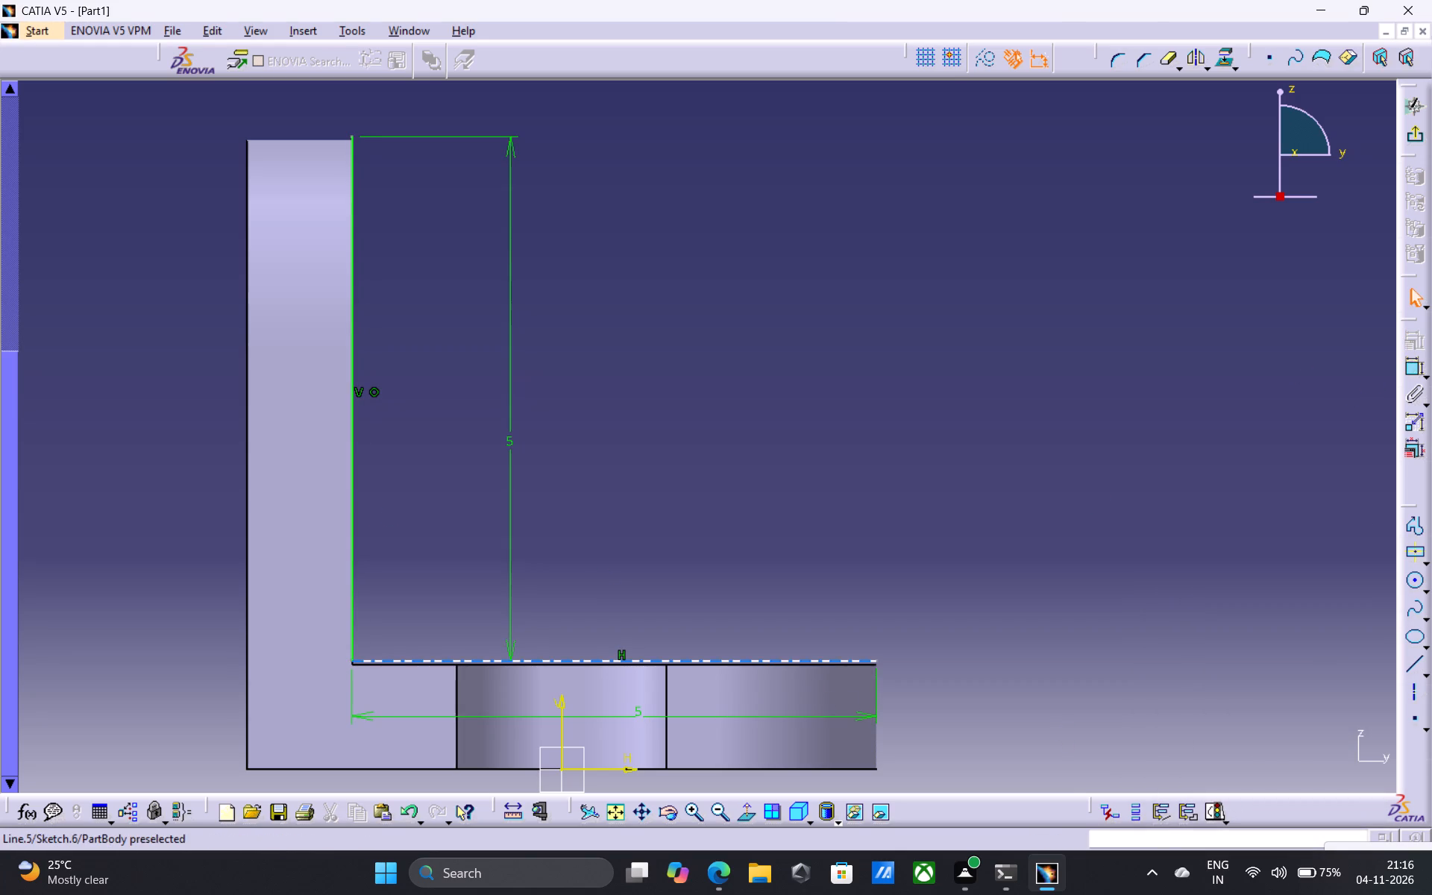
# Constrain the horizontal sketch line to be coincident with the base plate's top edge.
pyautogui.click(856, 660)
pyautogui.tripleClick(691, 812)
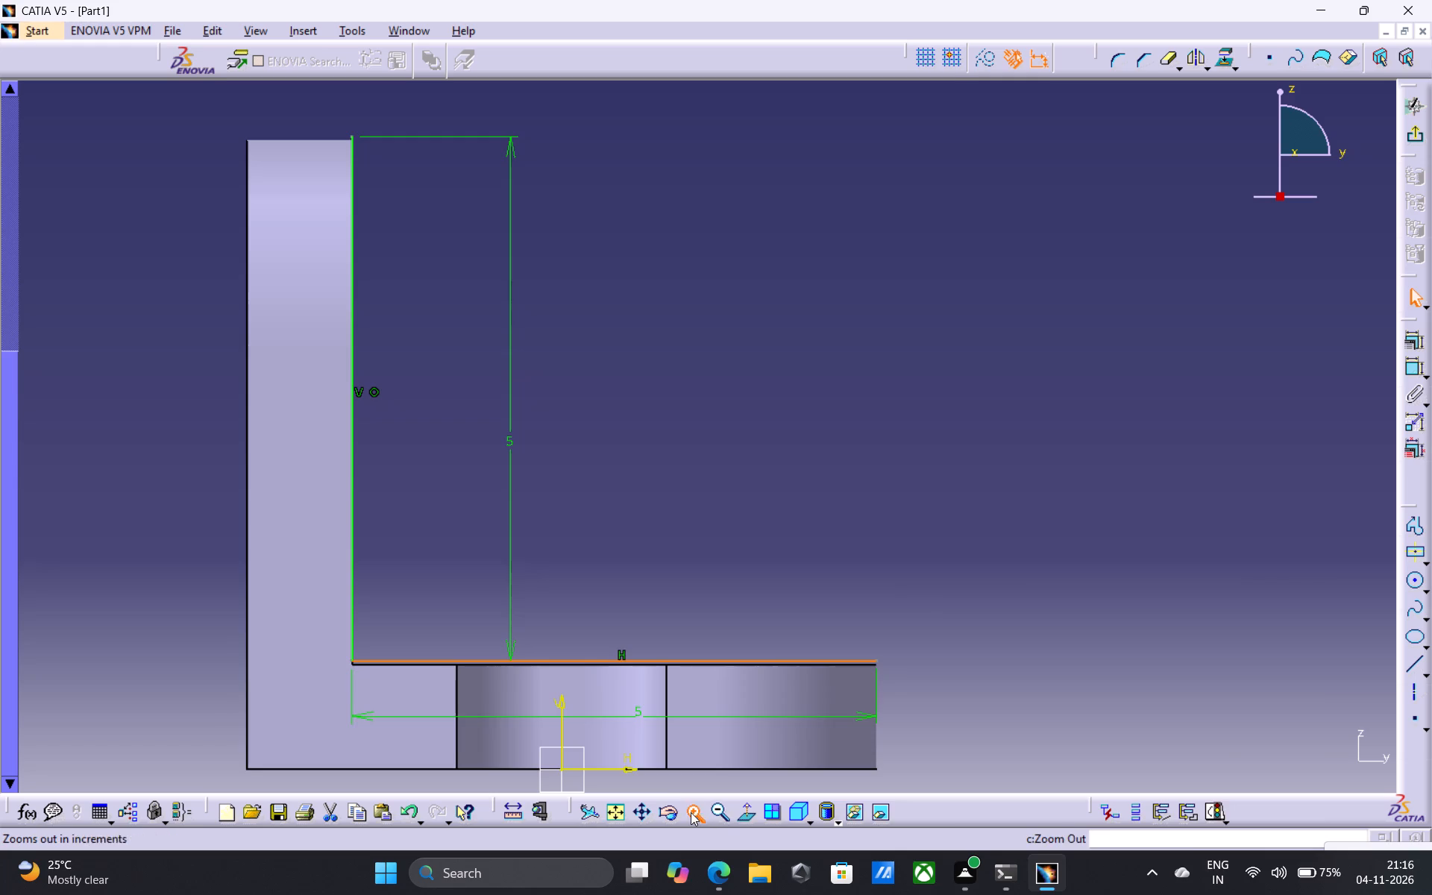
pyautogui.moveTo(769, 673); pyautogui.dragTo(815, 435, button='middle')
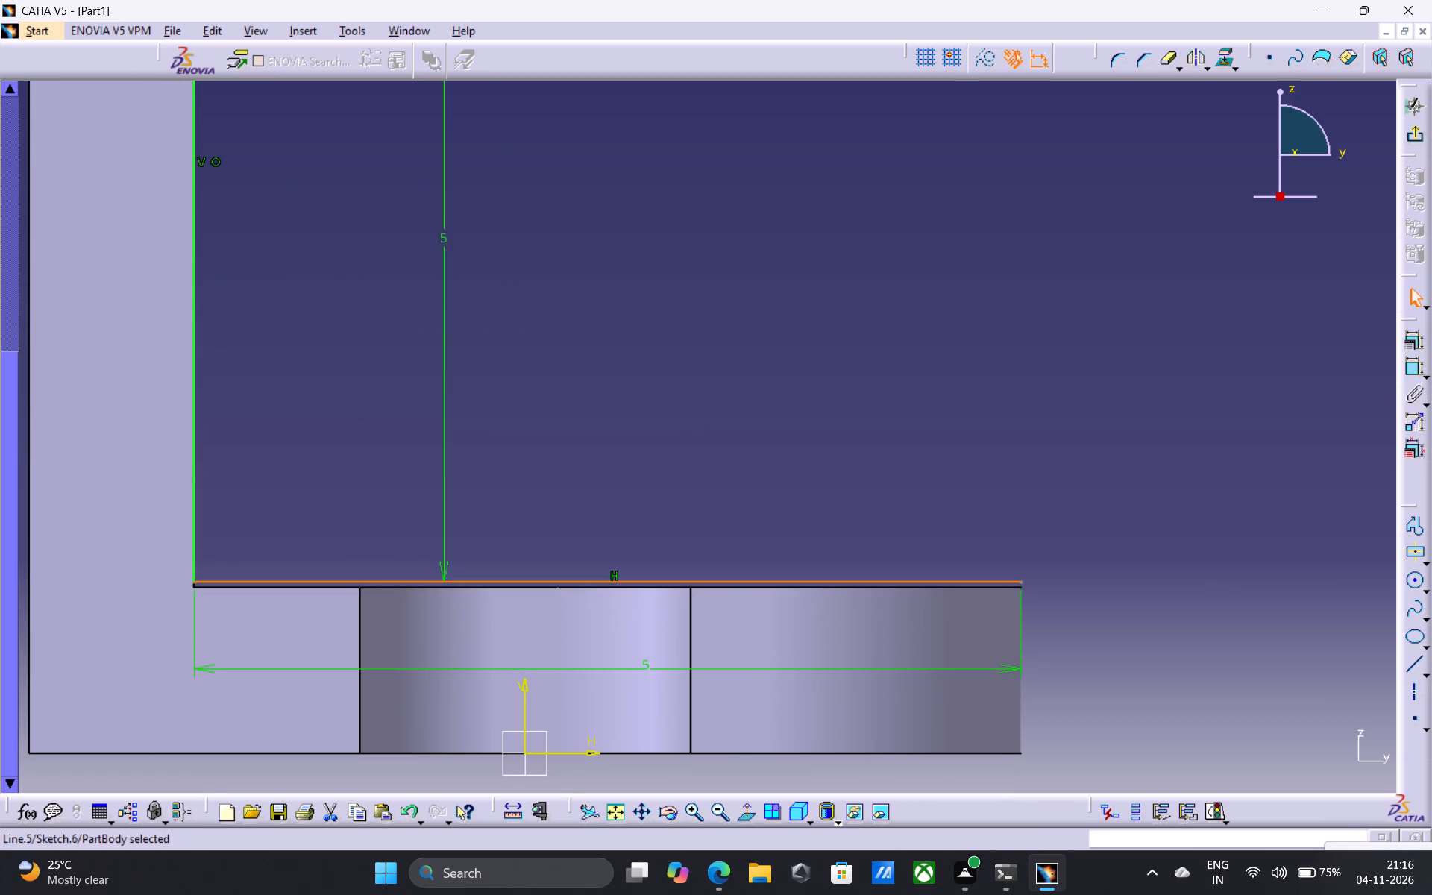
pyautogui.keyDown('ctrl'); pyautogui.click(318, 587); pyautogui.keyUp('ctrl')
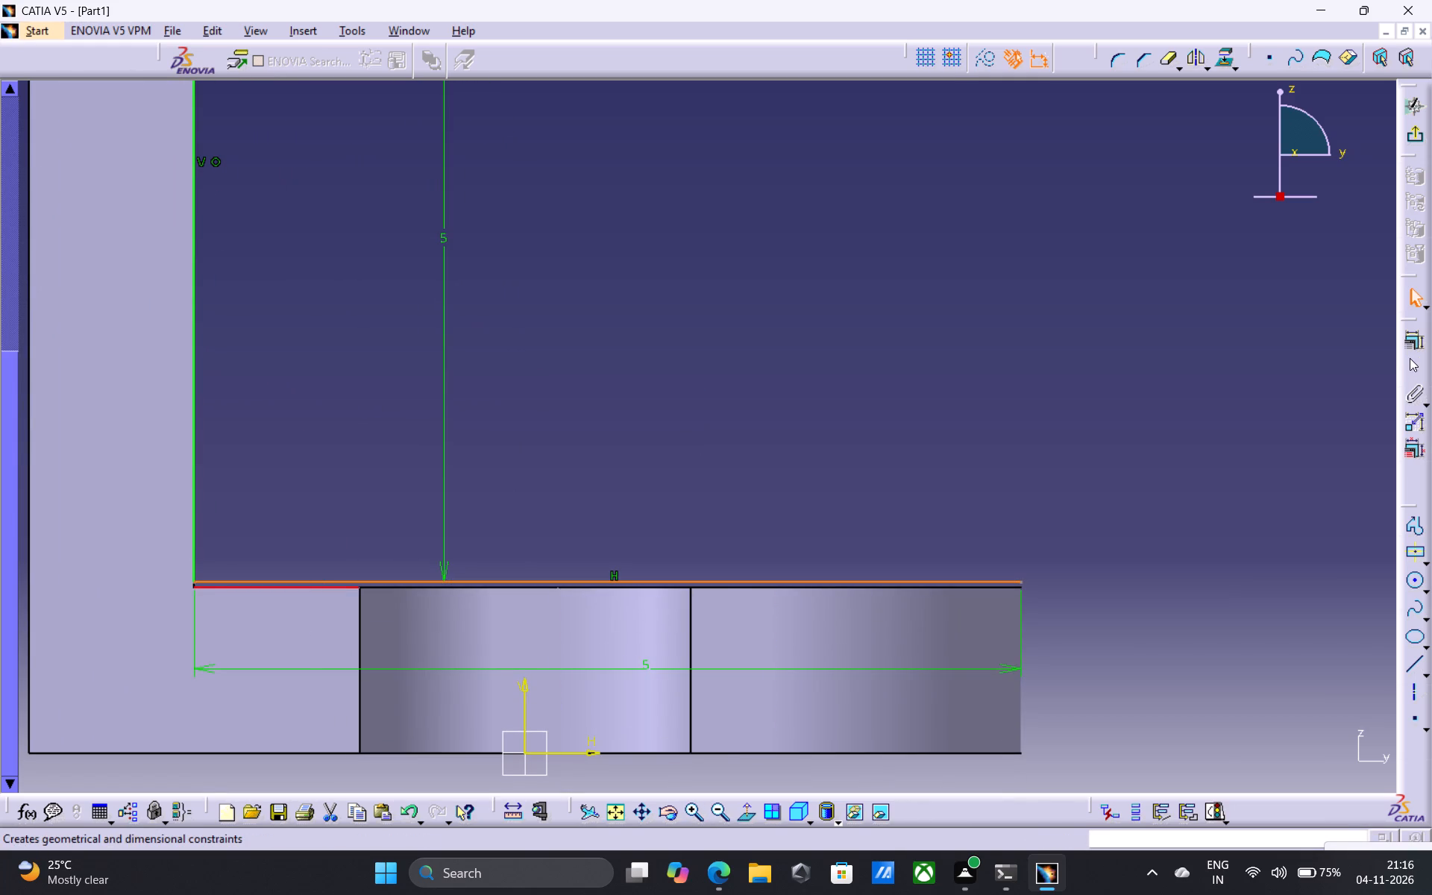
pyautogui.click(1409, 342)
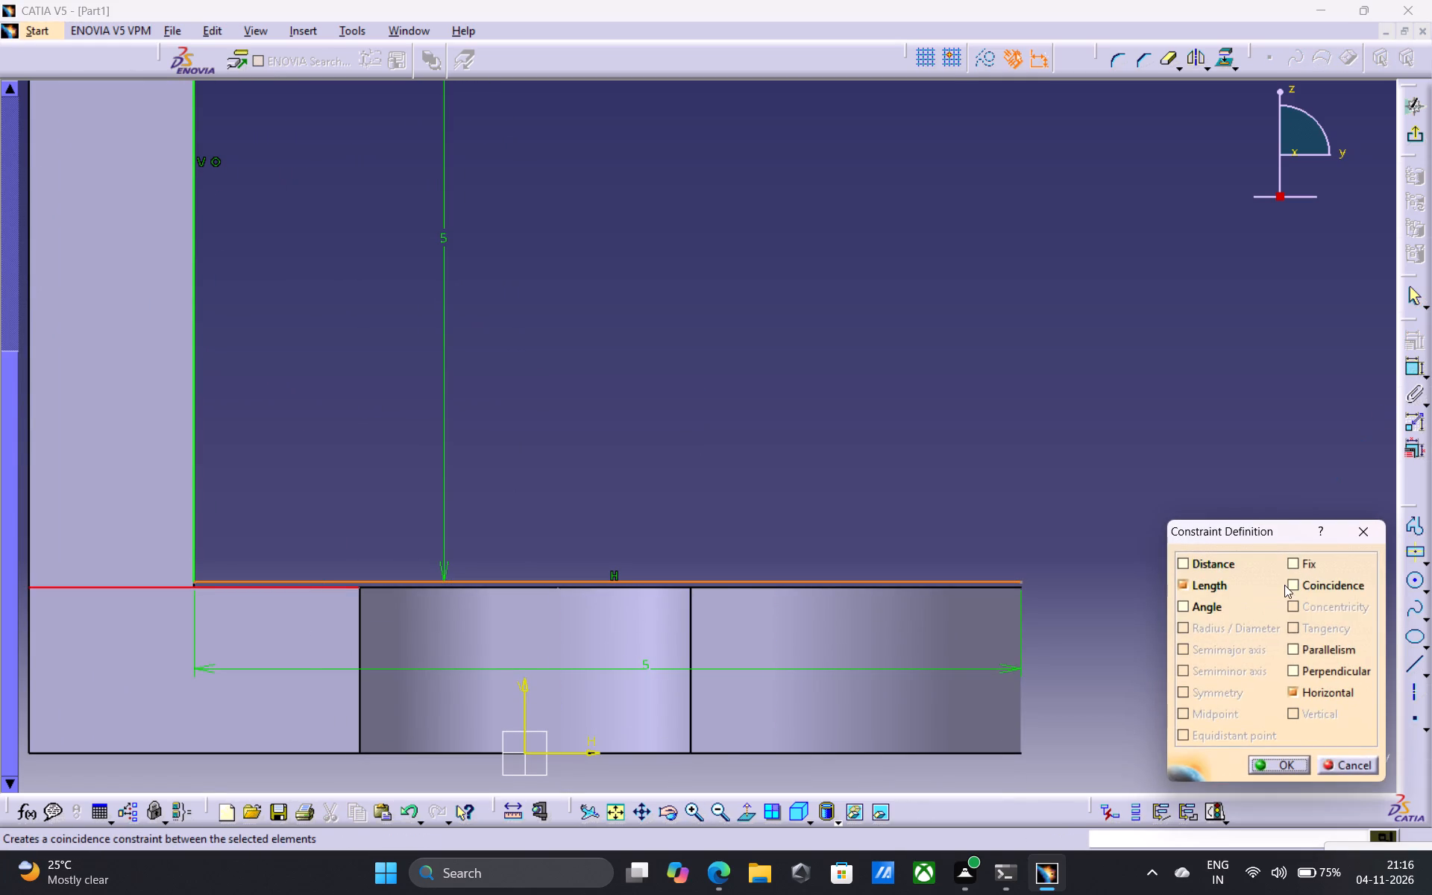
pyautogui.click(1292, 583)
pyautogui.click(1261, 764)
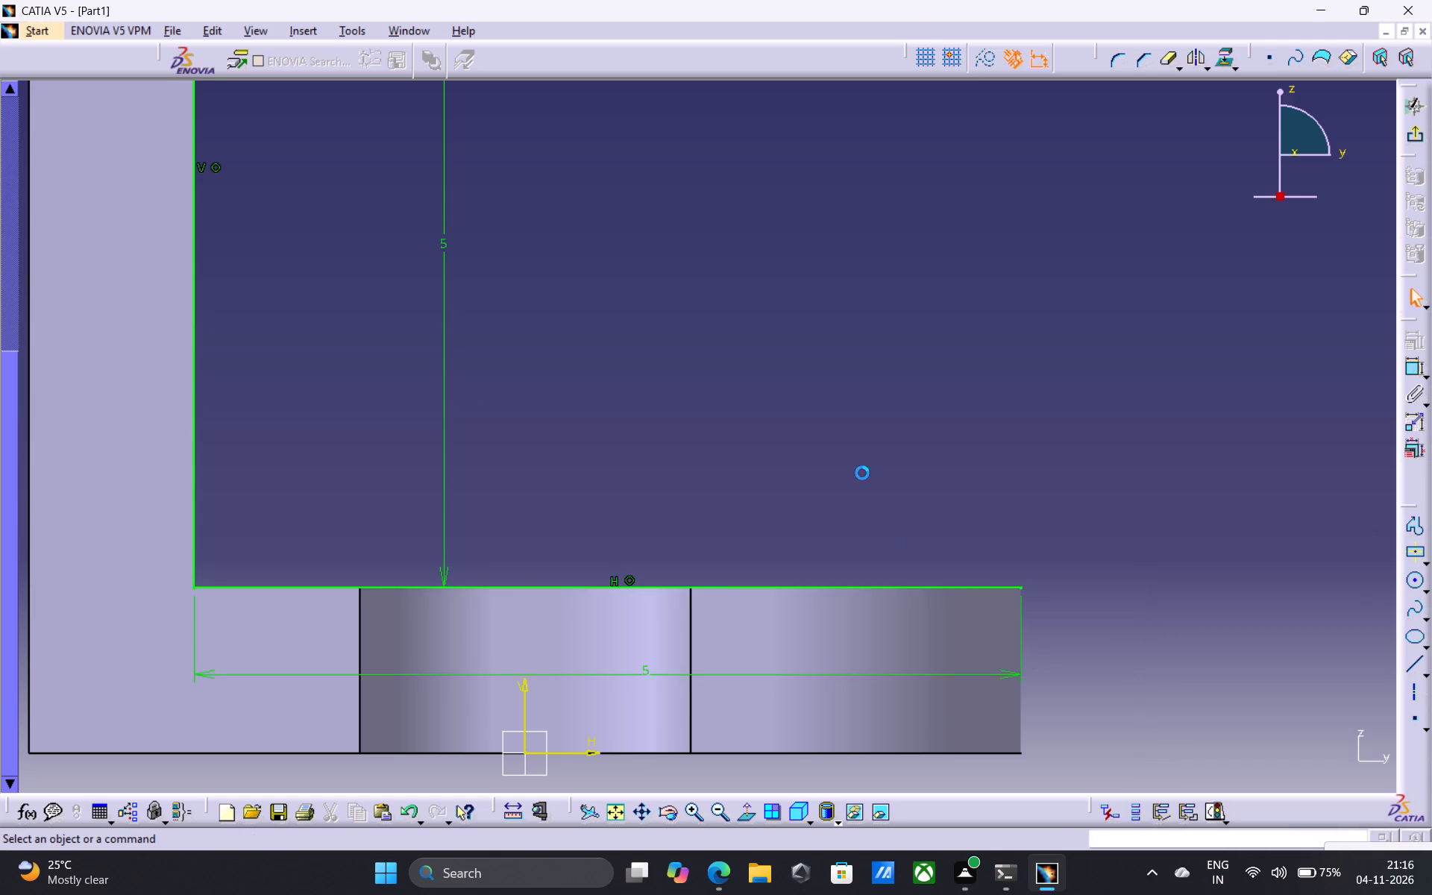
# Sketch a horizontal line about 3.11 mm long from the vertical line's upper endpoint, extending away from the upright.
pyautogui.click(614, 807)
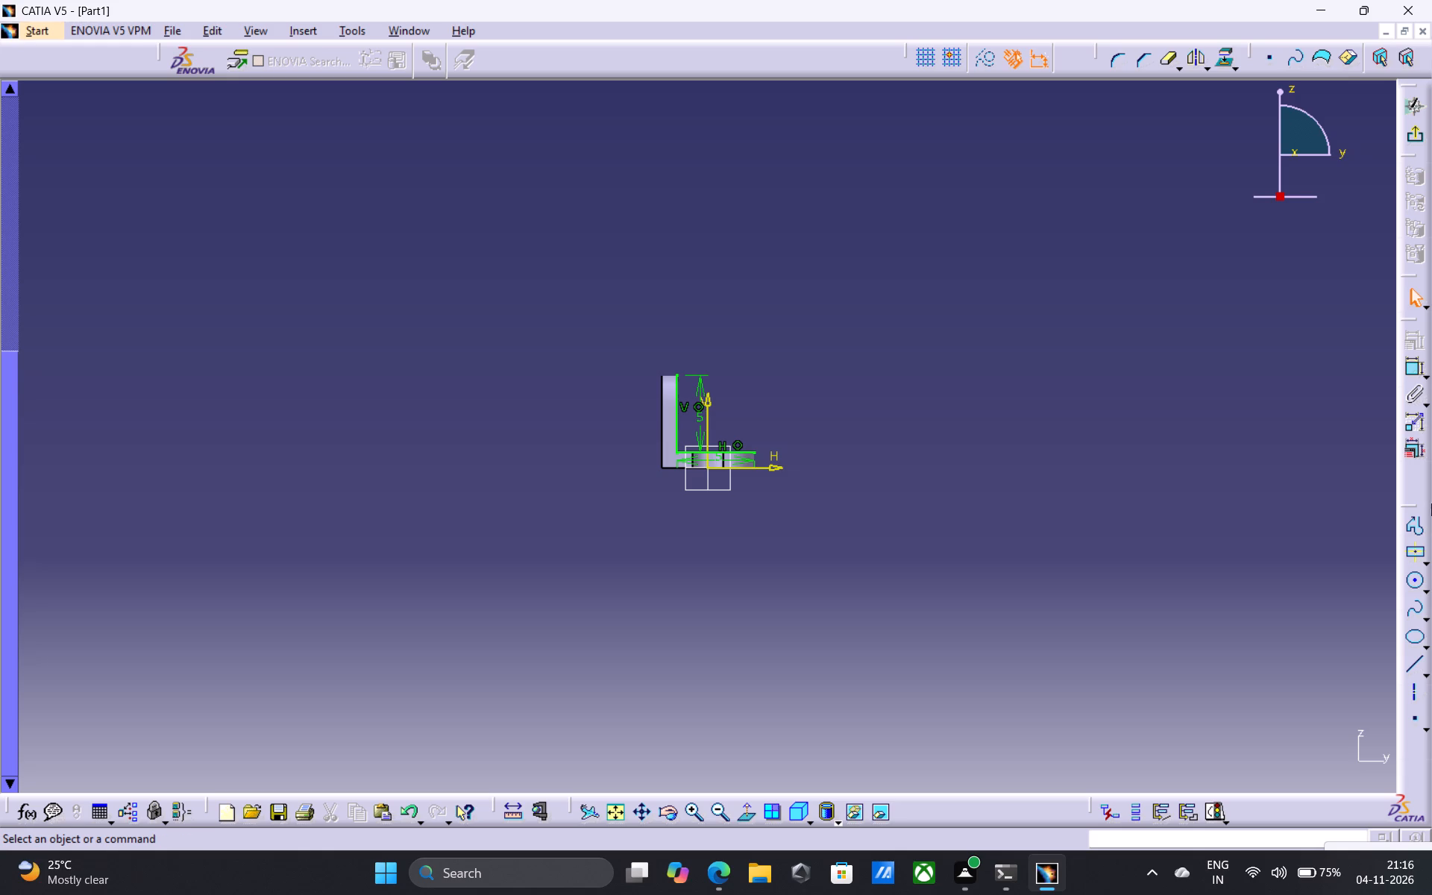
pyautogui.tripleClick(693, 805)
pyautogui.doubleClick(693, 808)
pyautogui.doubleClick(691, 808)
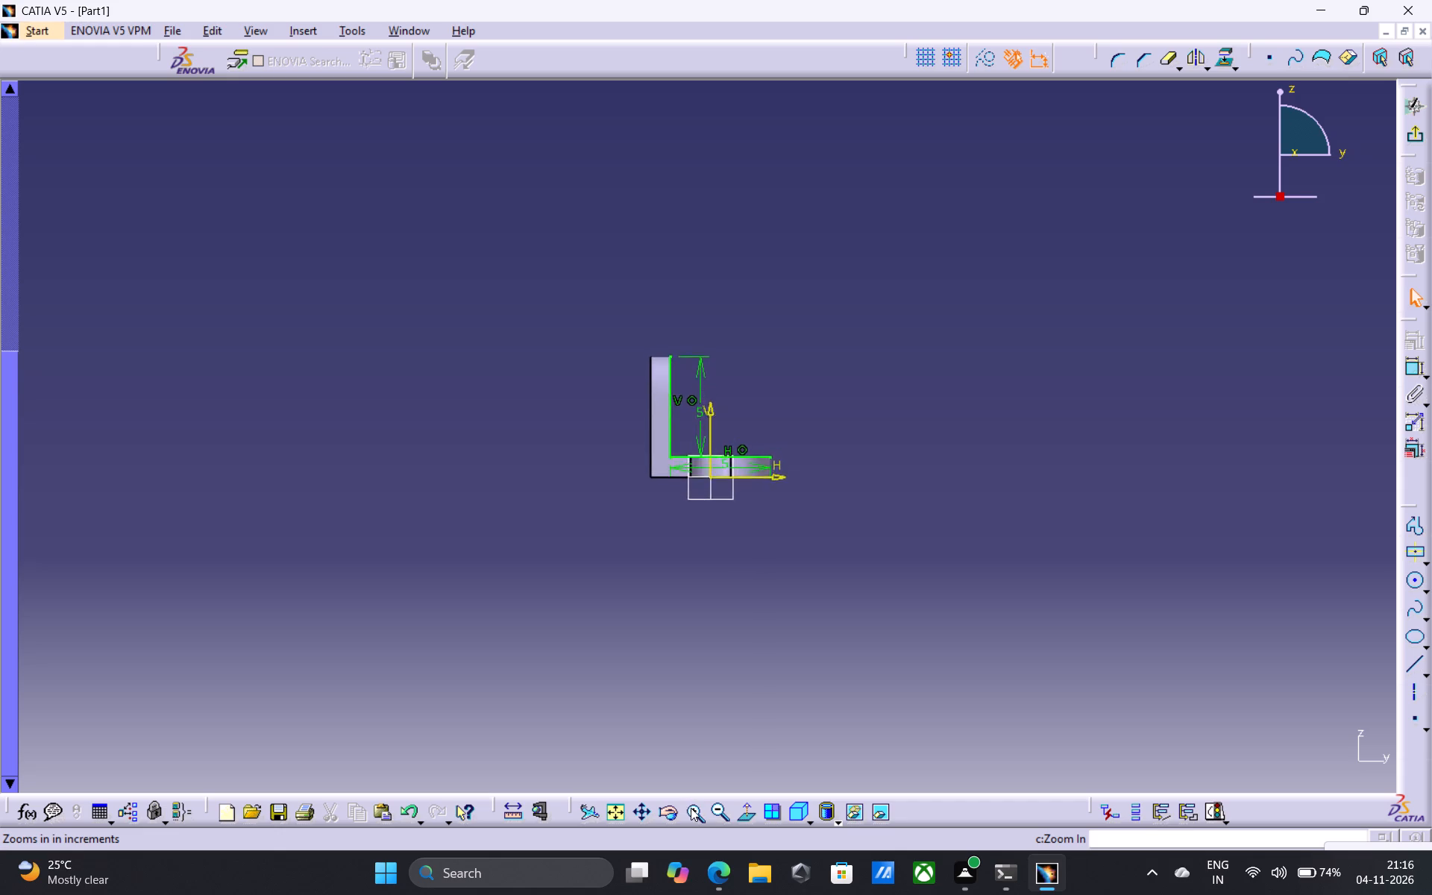
pyautogui.doubleClick(693, 800)
pyautogui.doubleClick(691, 809)
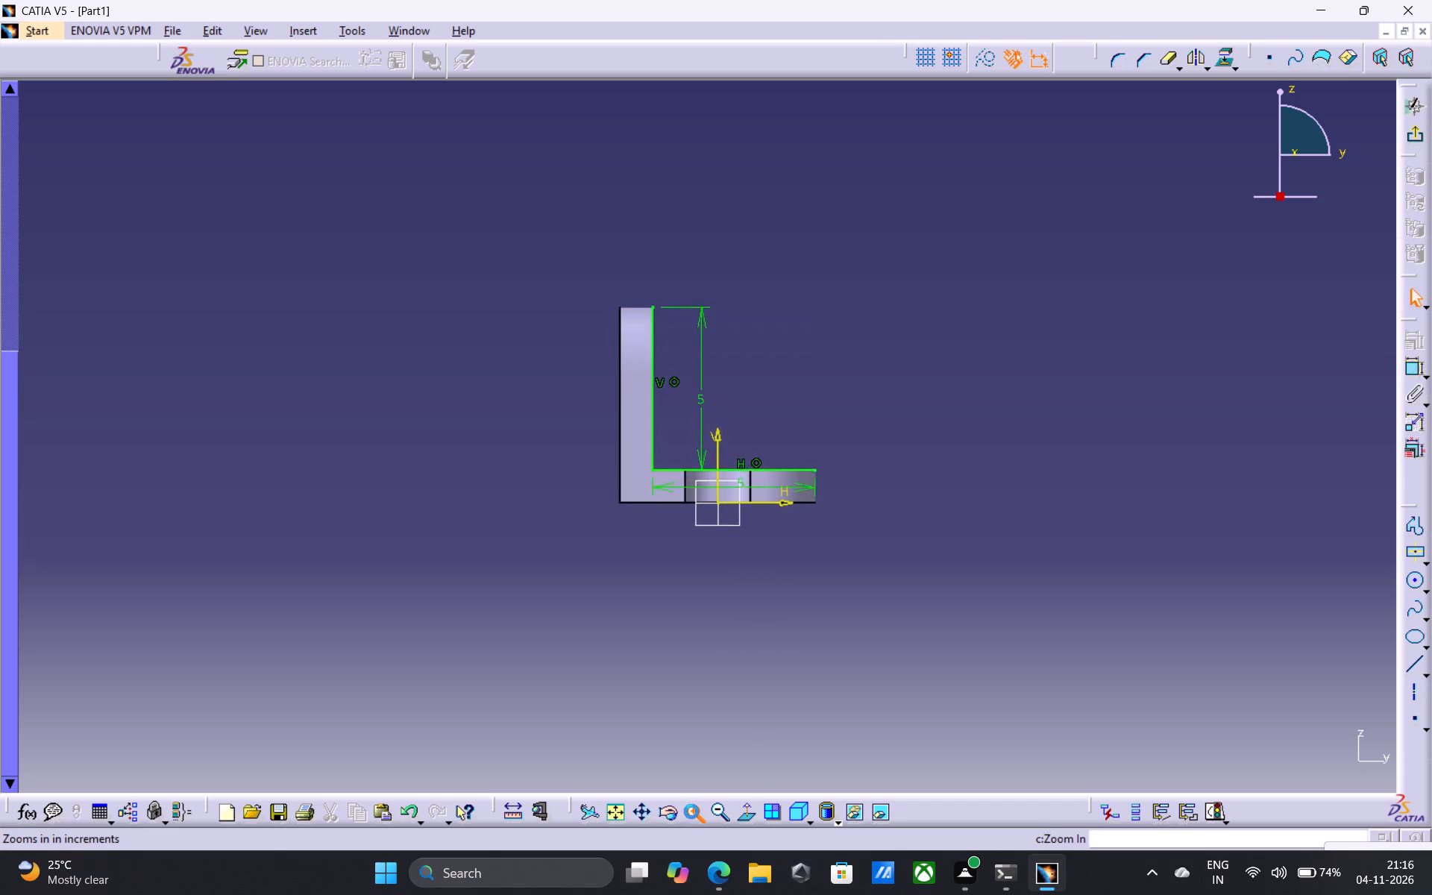
pyautogui.moveTo(688, 809); pyautogui.dragTo(688, 817)
pyautogui.click(682, 811)
pyautogui.moveTo(683, 809); pyautogui.dragTo(675, 808)
pyautogui.moveTo(675, 808); pyautogui.dragTo(693, 795)
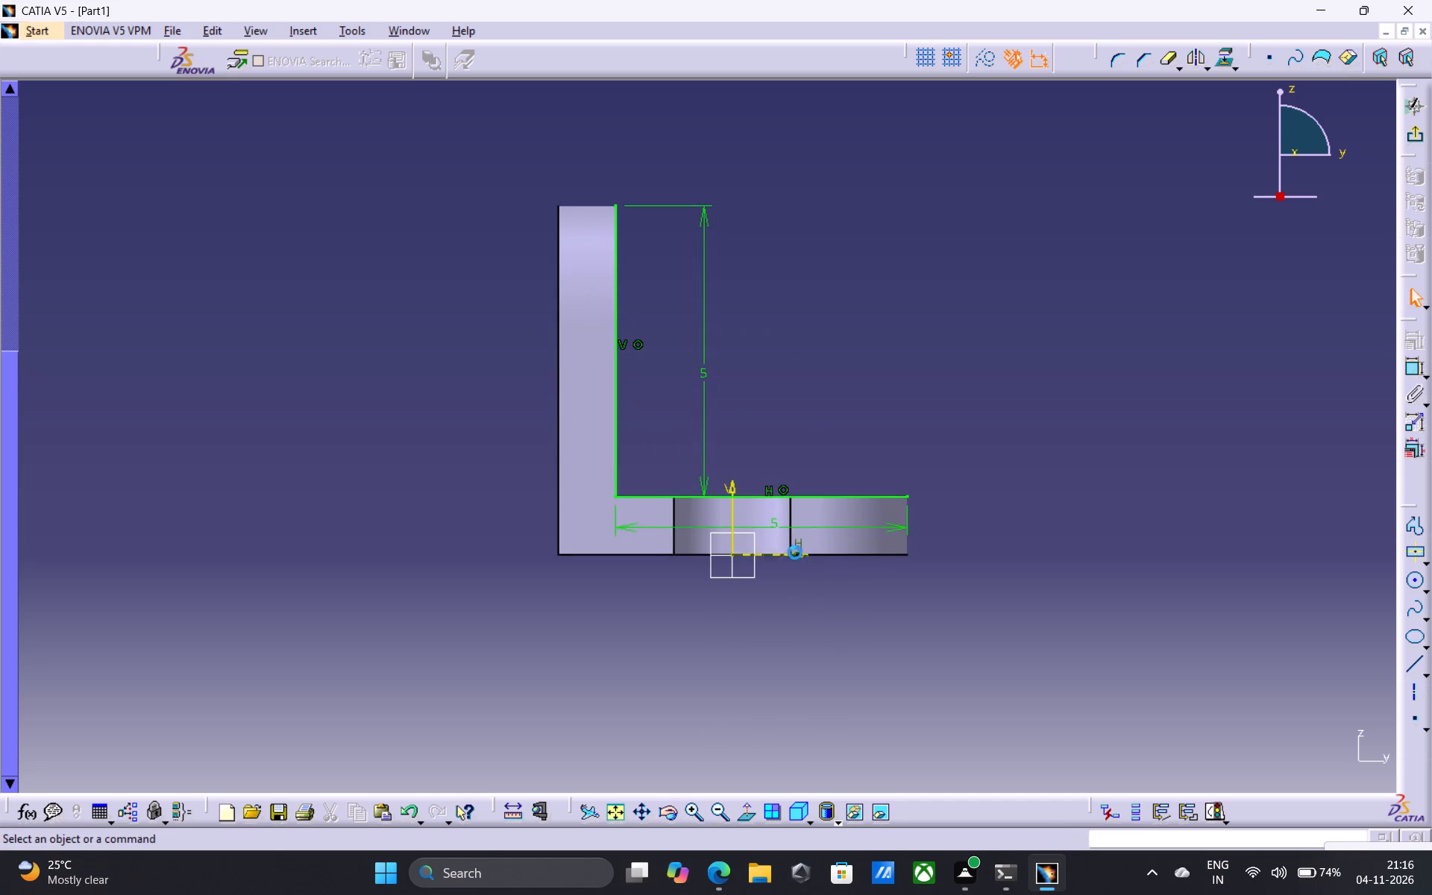
pyautogui.moveTo(822, 371); pyautogui.dragTo(814, 536, button='middle')
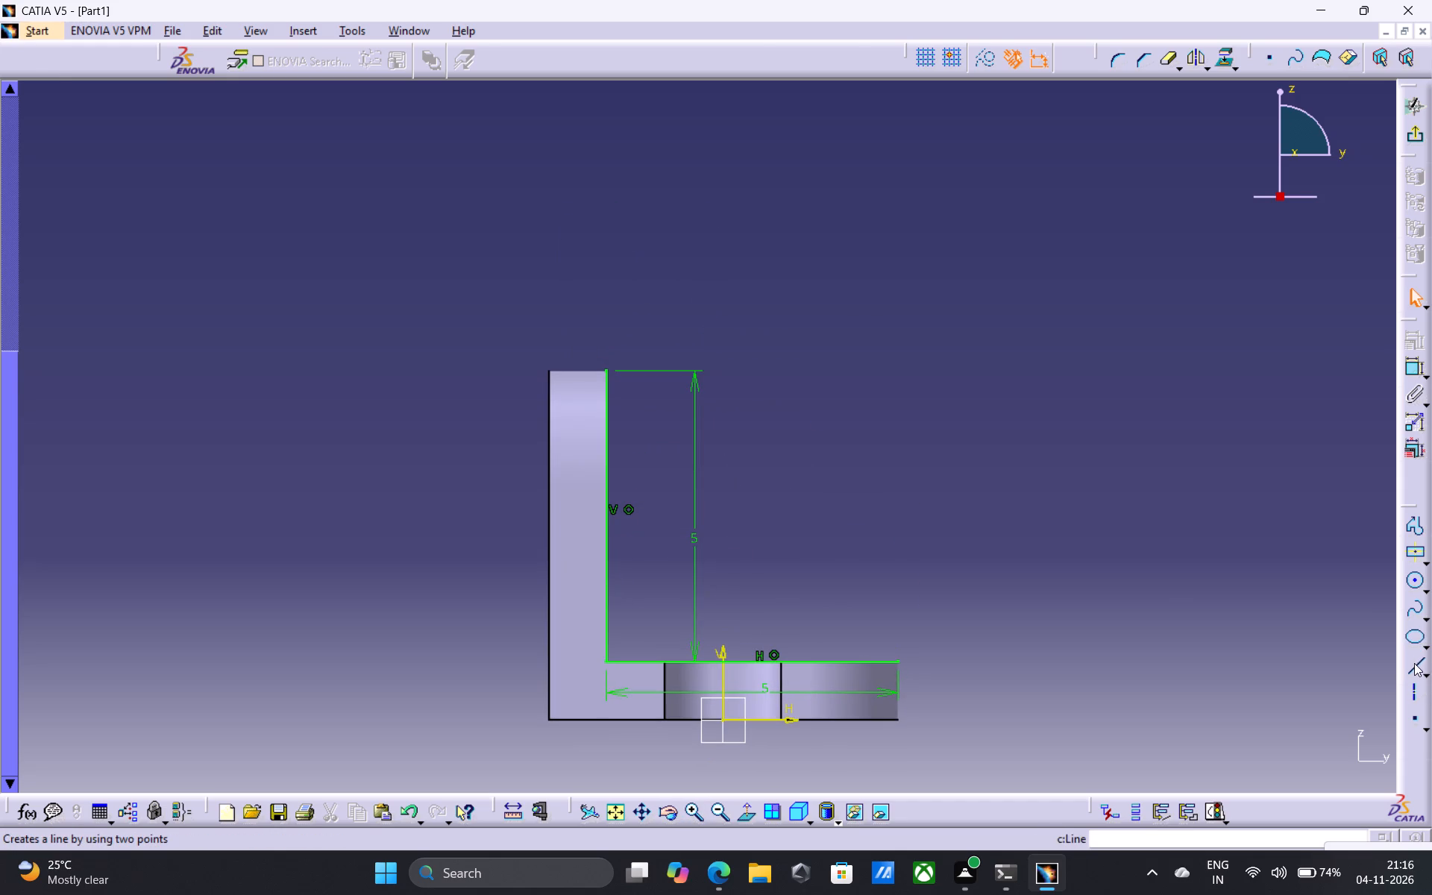
pyautogui.click(1416, 664)
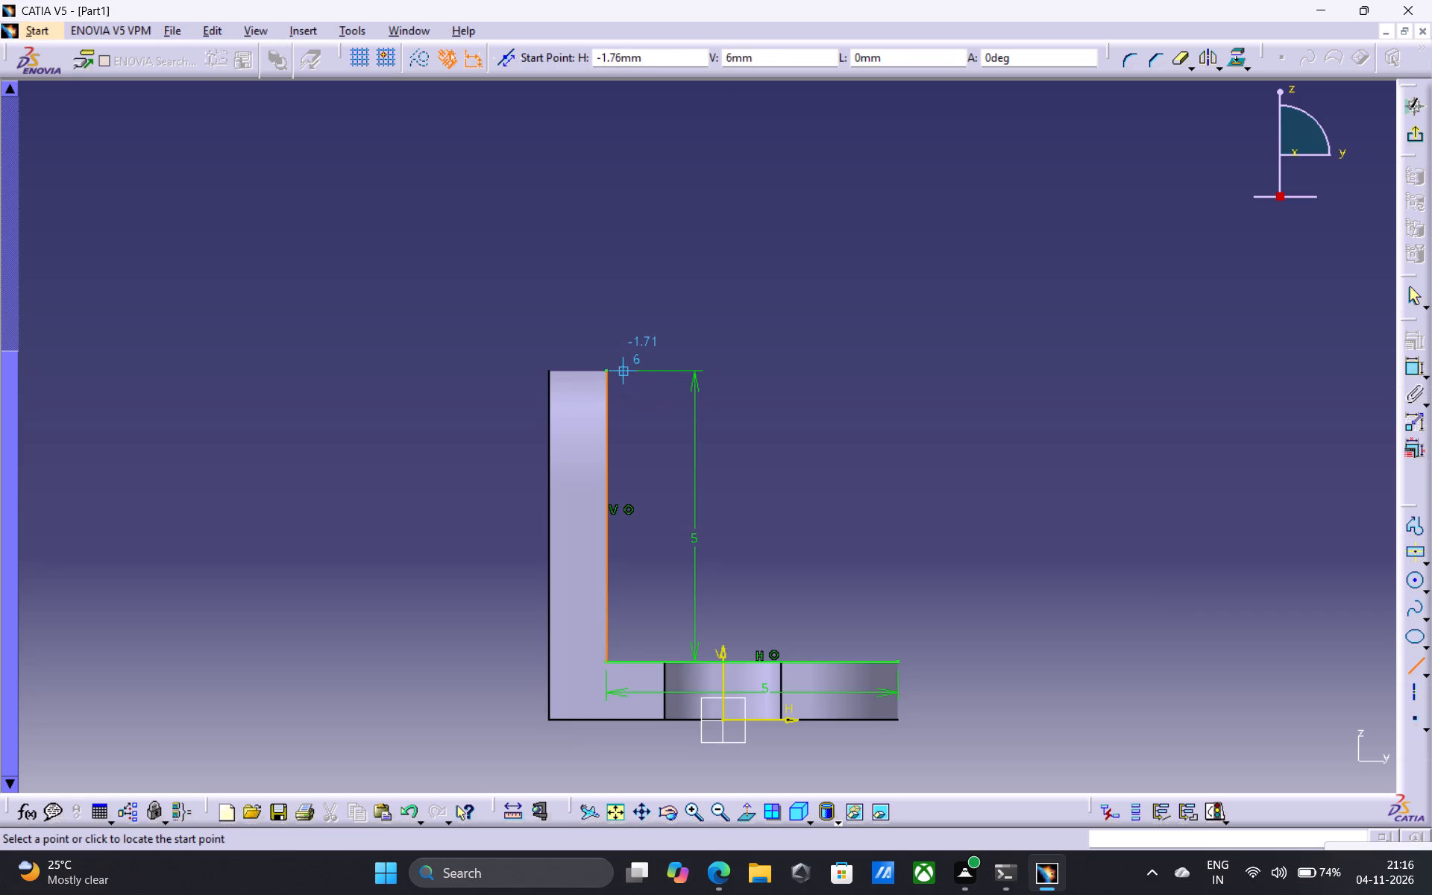
pyautogui.click(609, 370)
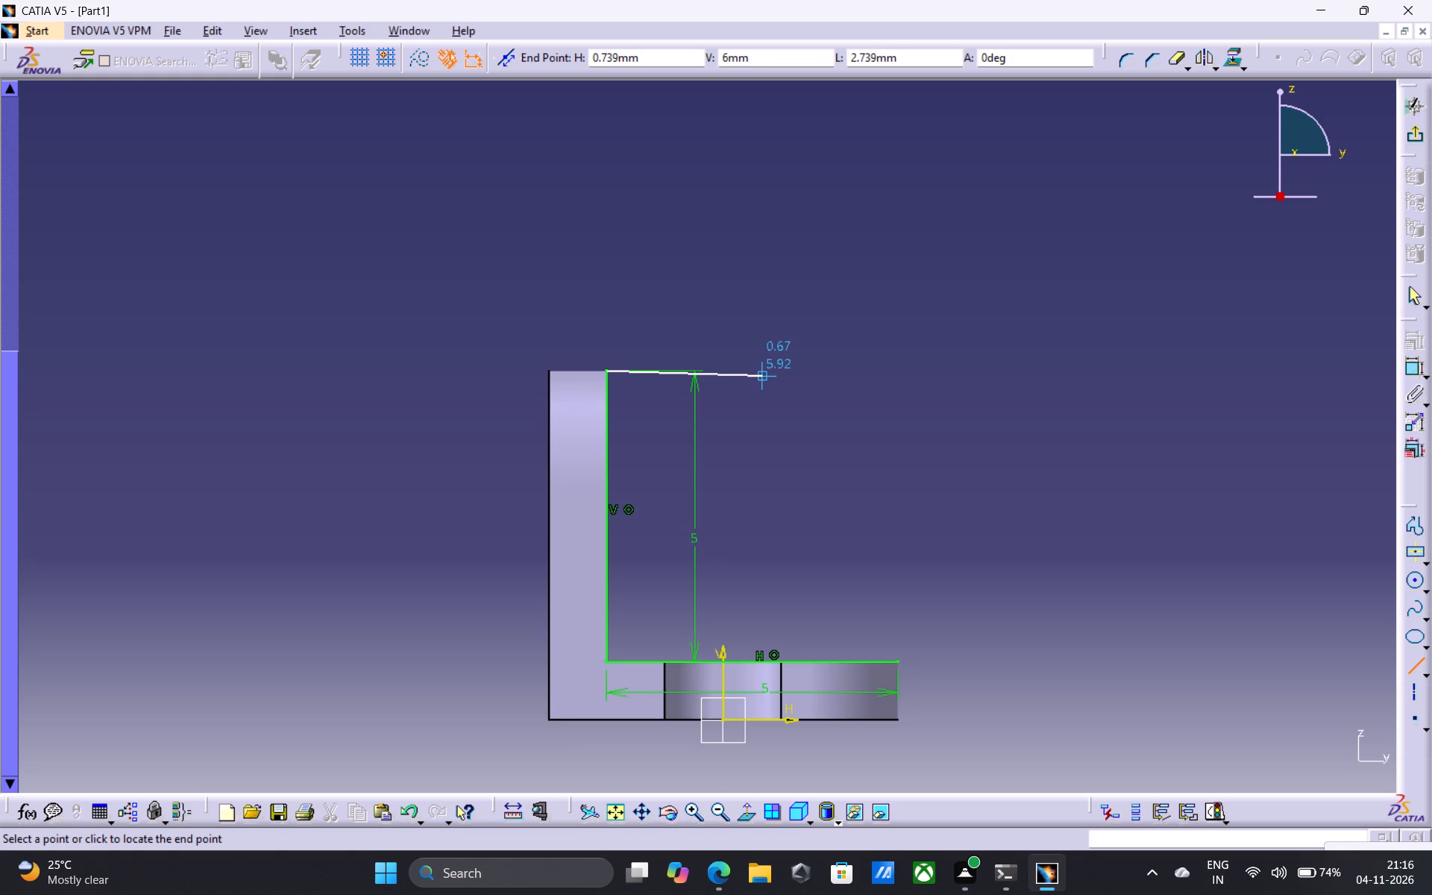
pyautogui.click(791, 369)
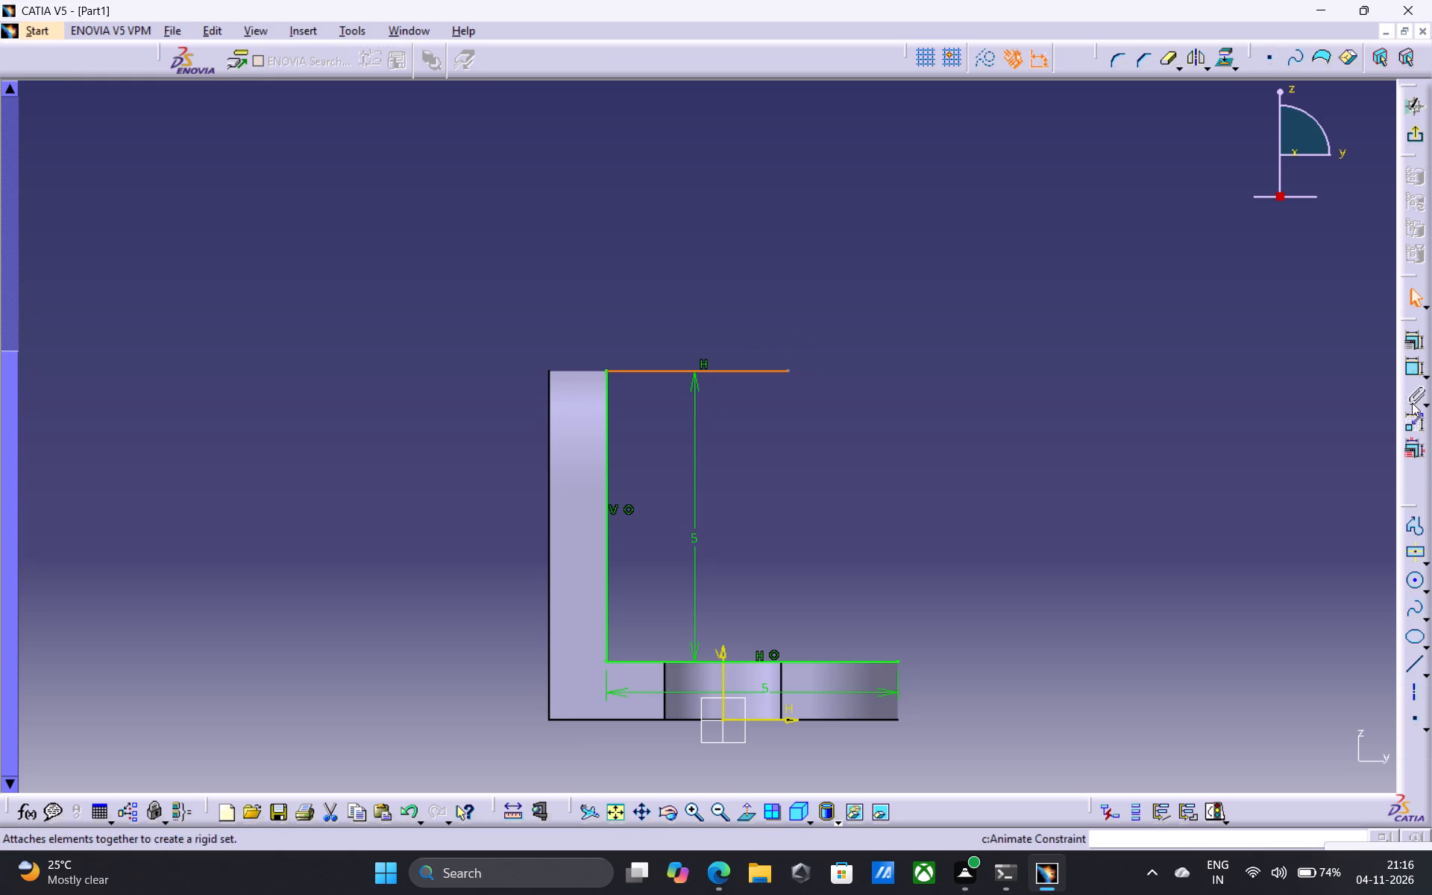
# Dimension the upper horizontal line's length and set it to 3.5 mm.
pyautogui.click(1416, 359)
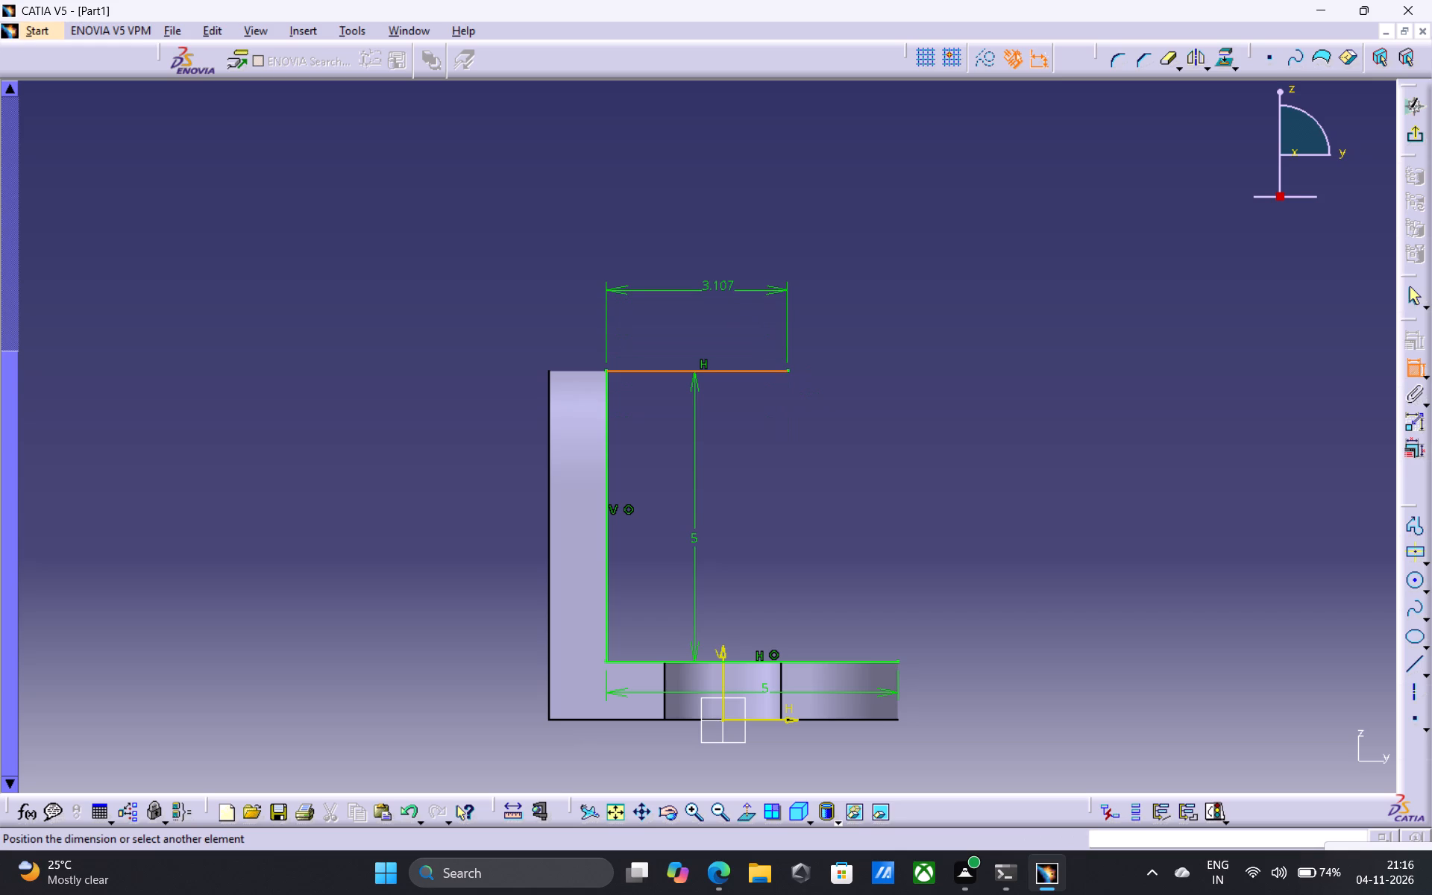
pyautogui.click(718, 287)
pyautogui.doubleClick(714, 276)
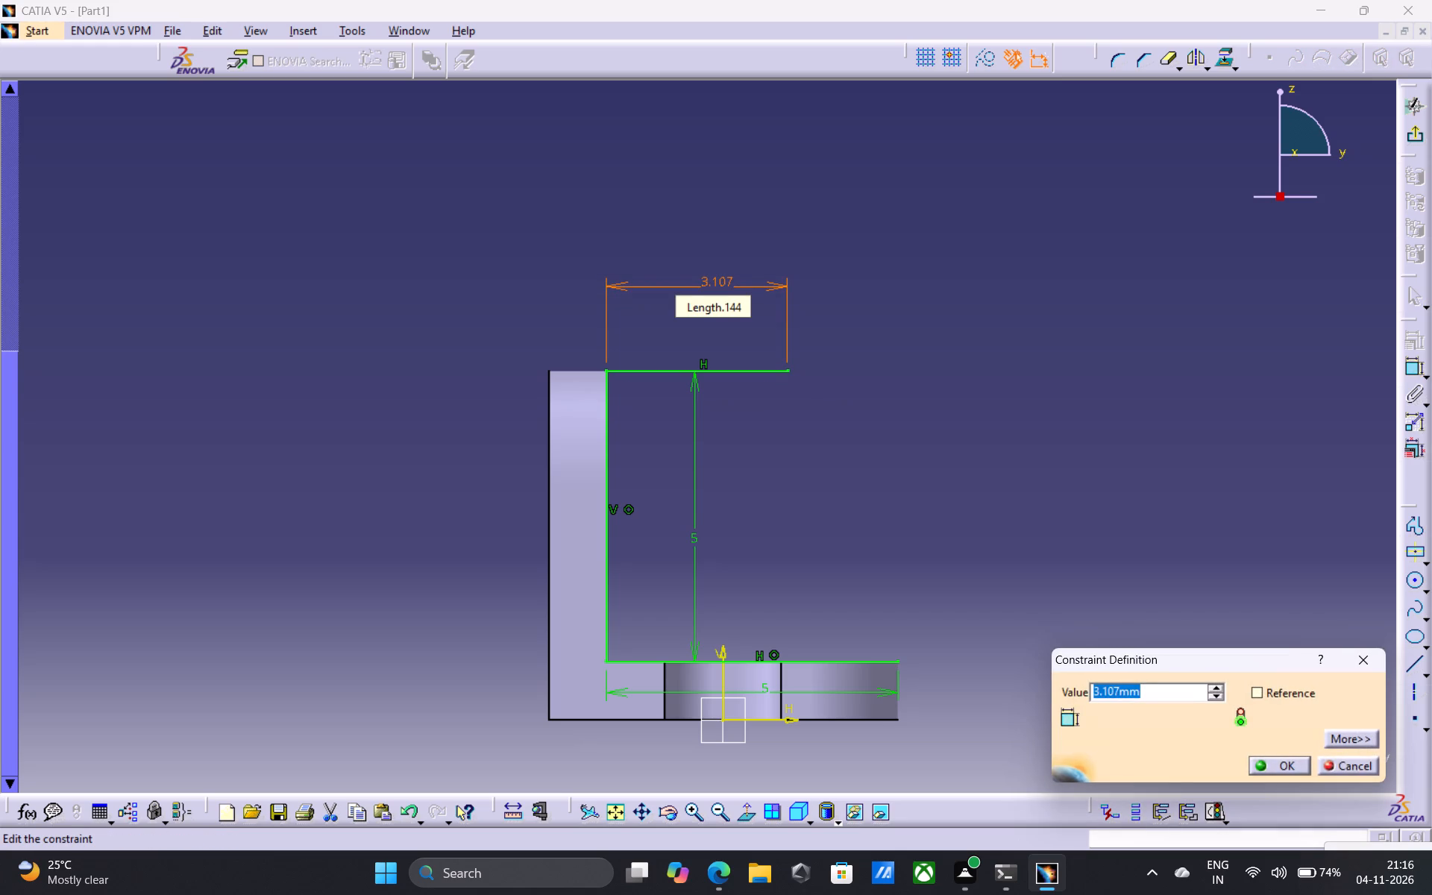
pyautogui.write('3.5')
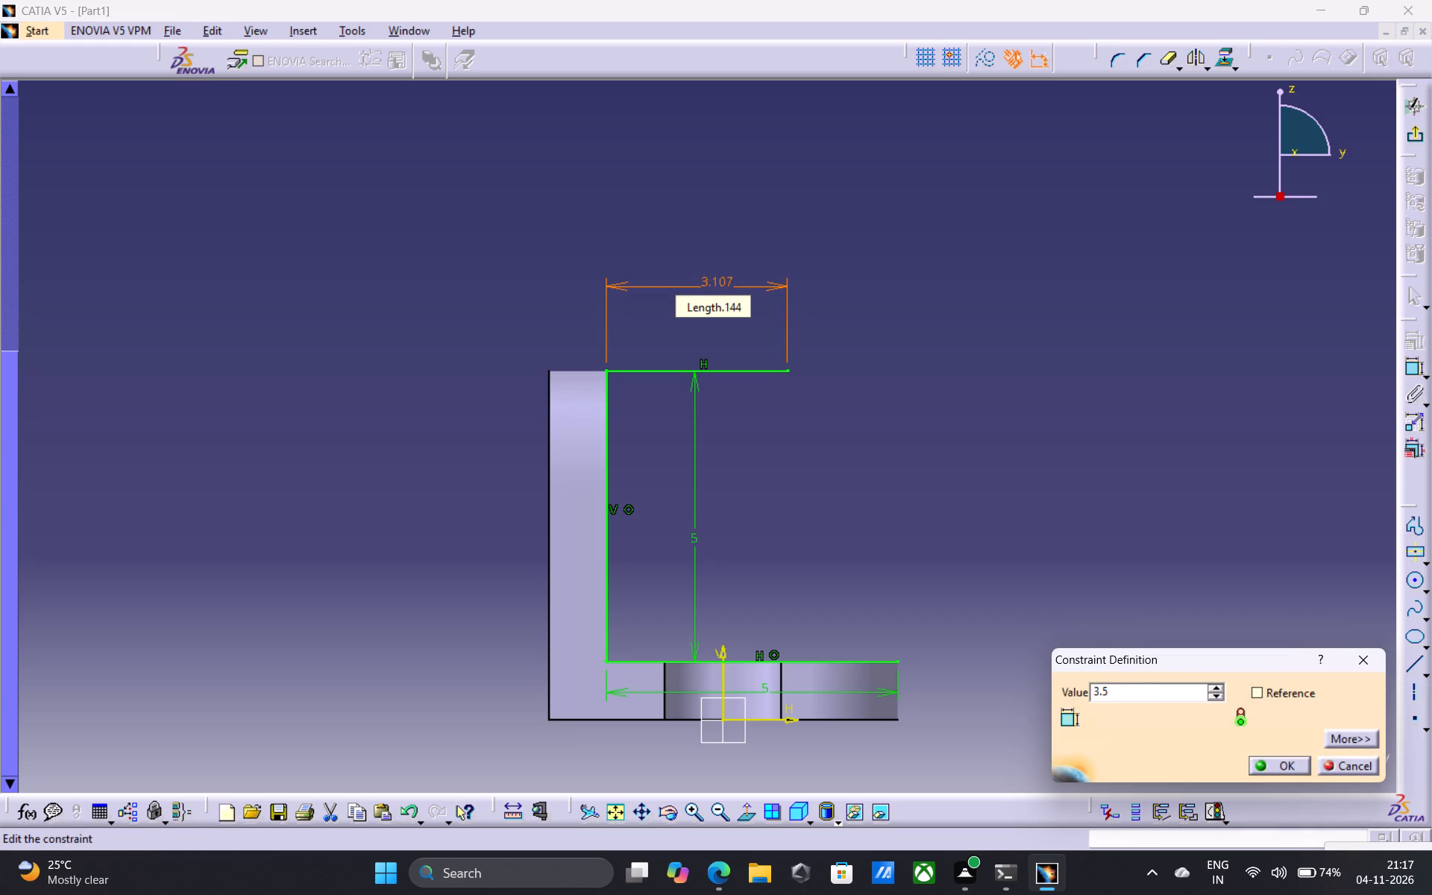
pyautogui.press('Return')
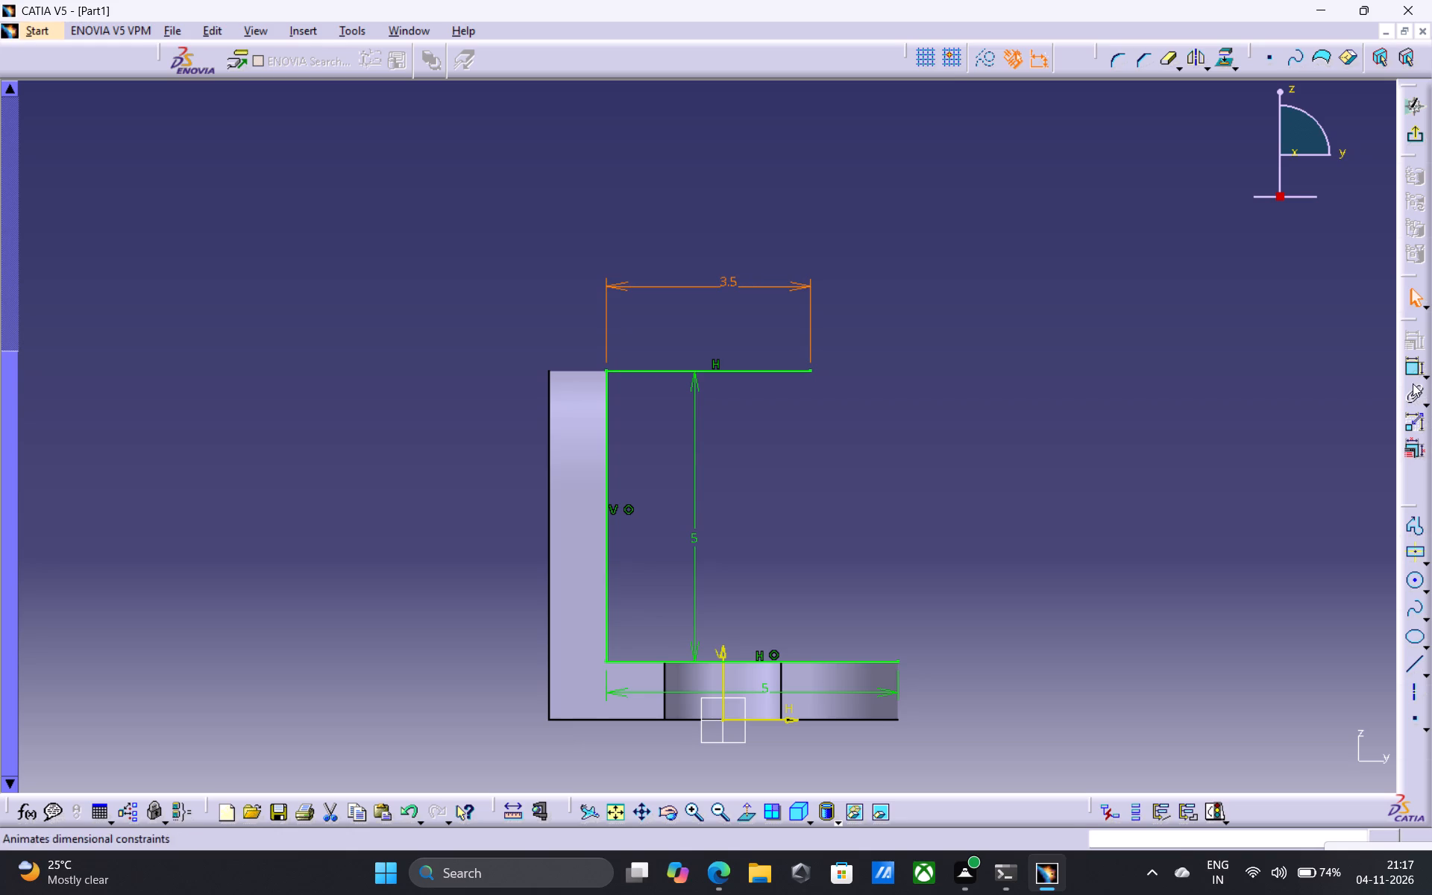
# Sketch a vertical line about 1.88 mm long downward from the outer end of the 3.5 mm line.
pyautogui.click(1411, 672)
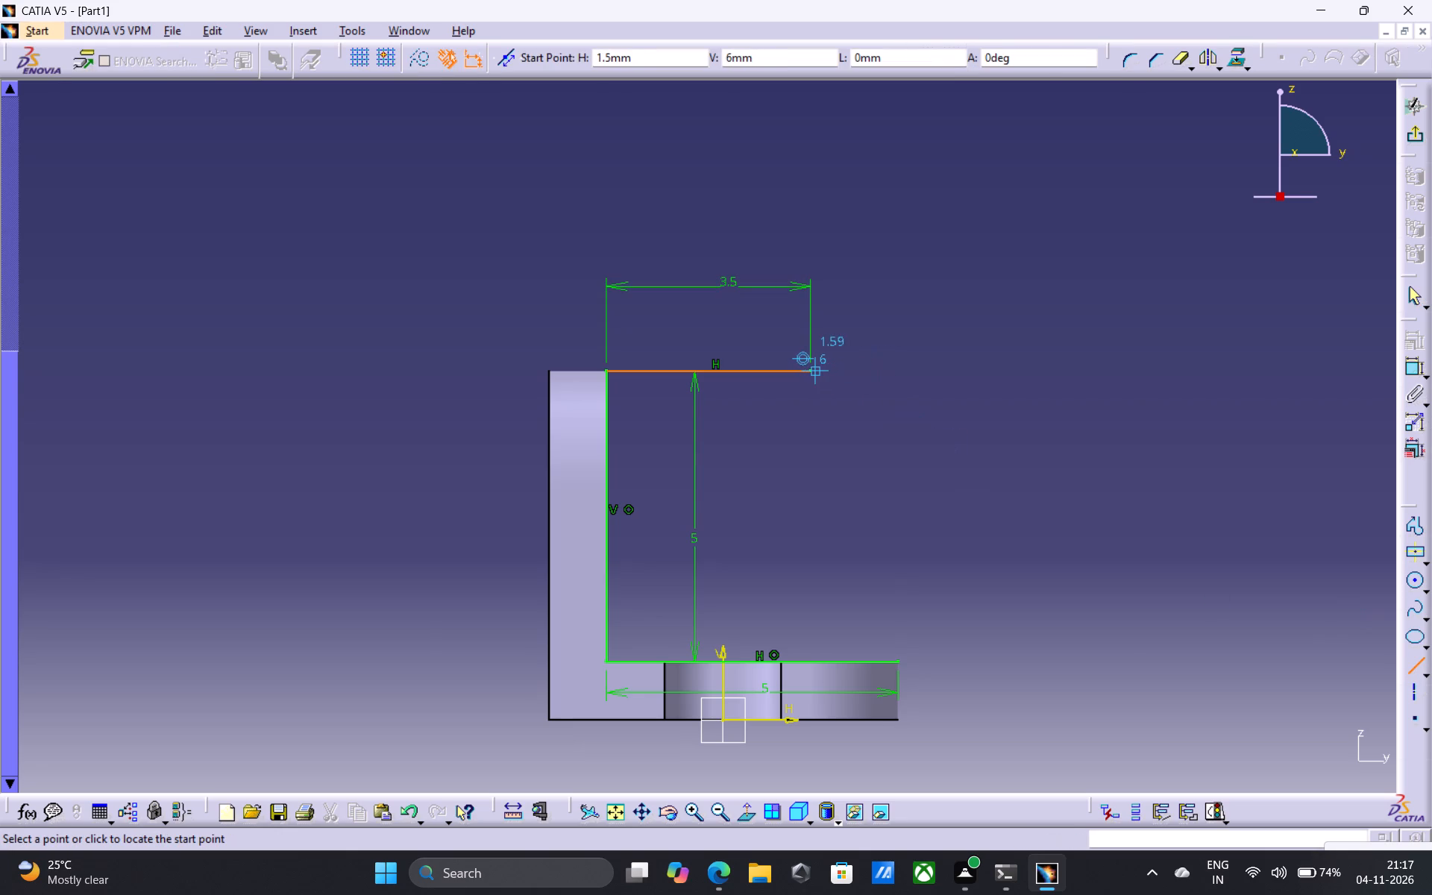
pyautogui.click(811, 371)
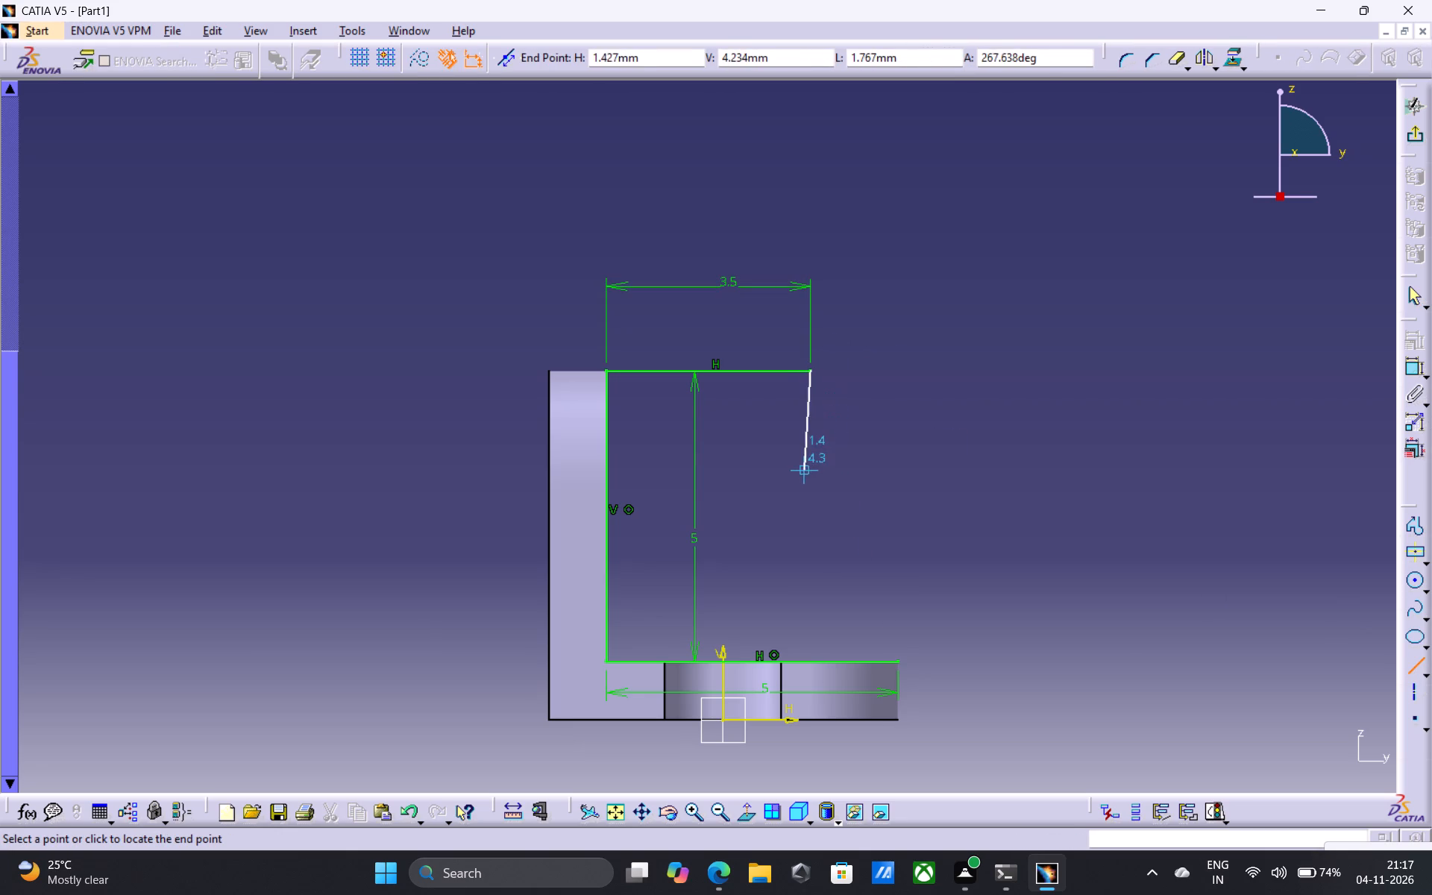
pyautogui.click(813, 481)
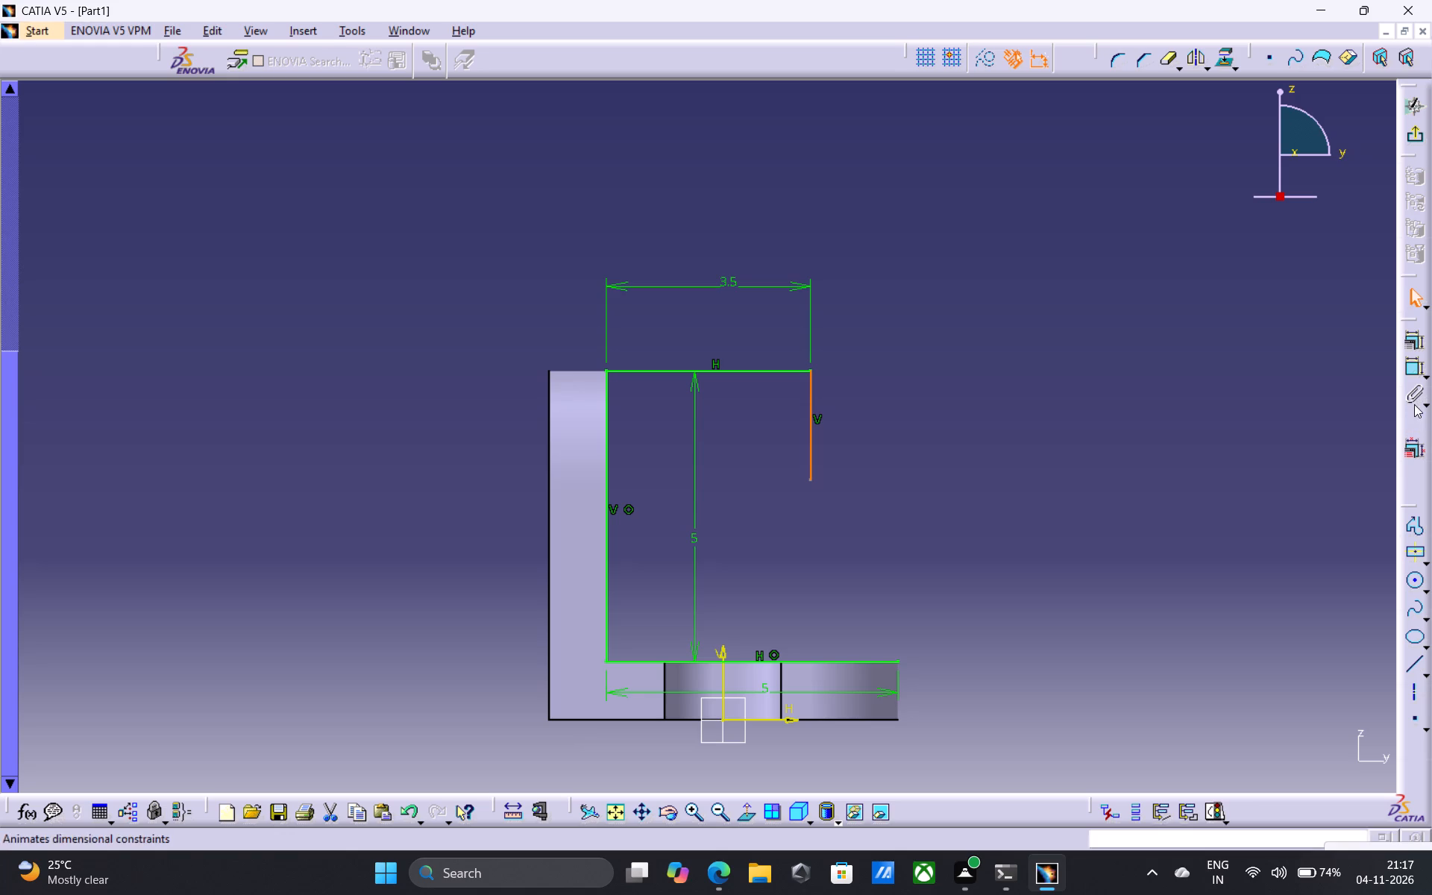
# Dimension the short outer vertical line's length and set it to 1.5 mm.
pyautogui.click(1412, 367)
pyautogui.click(1006, 439)
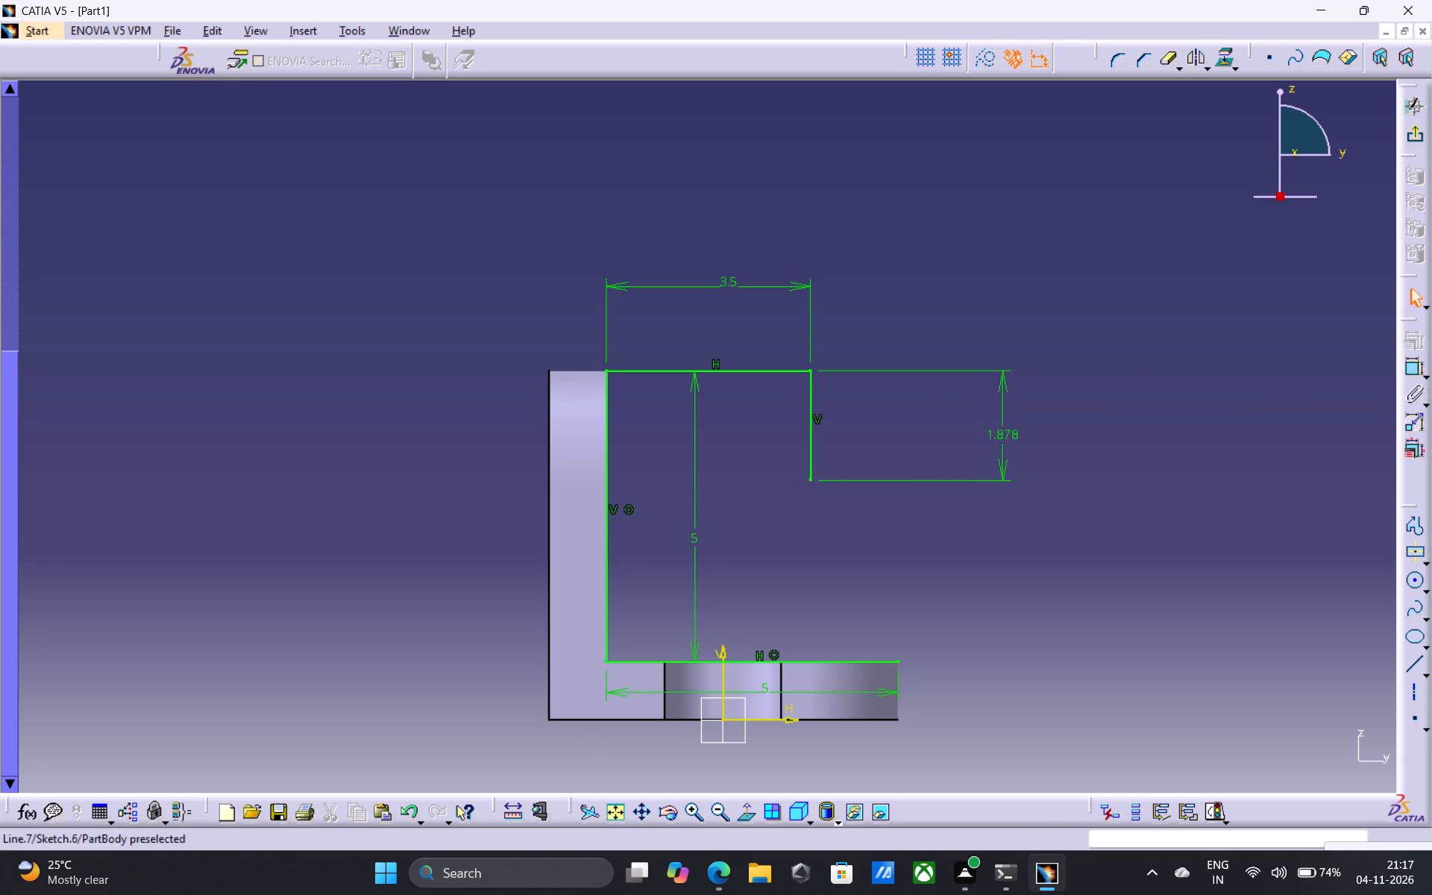
pyautogui.doubleClick(1008, 439)
pyautogui.write('1.5')
pyautogui.press('Return')
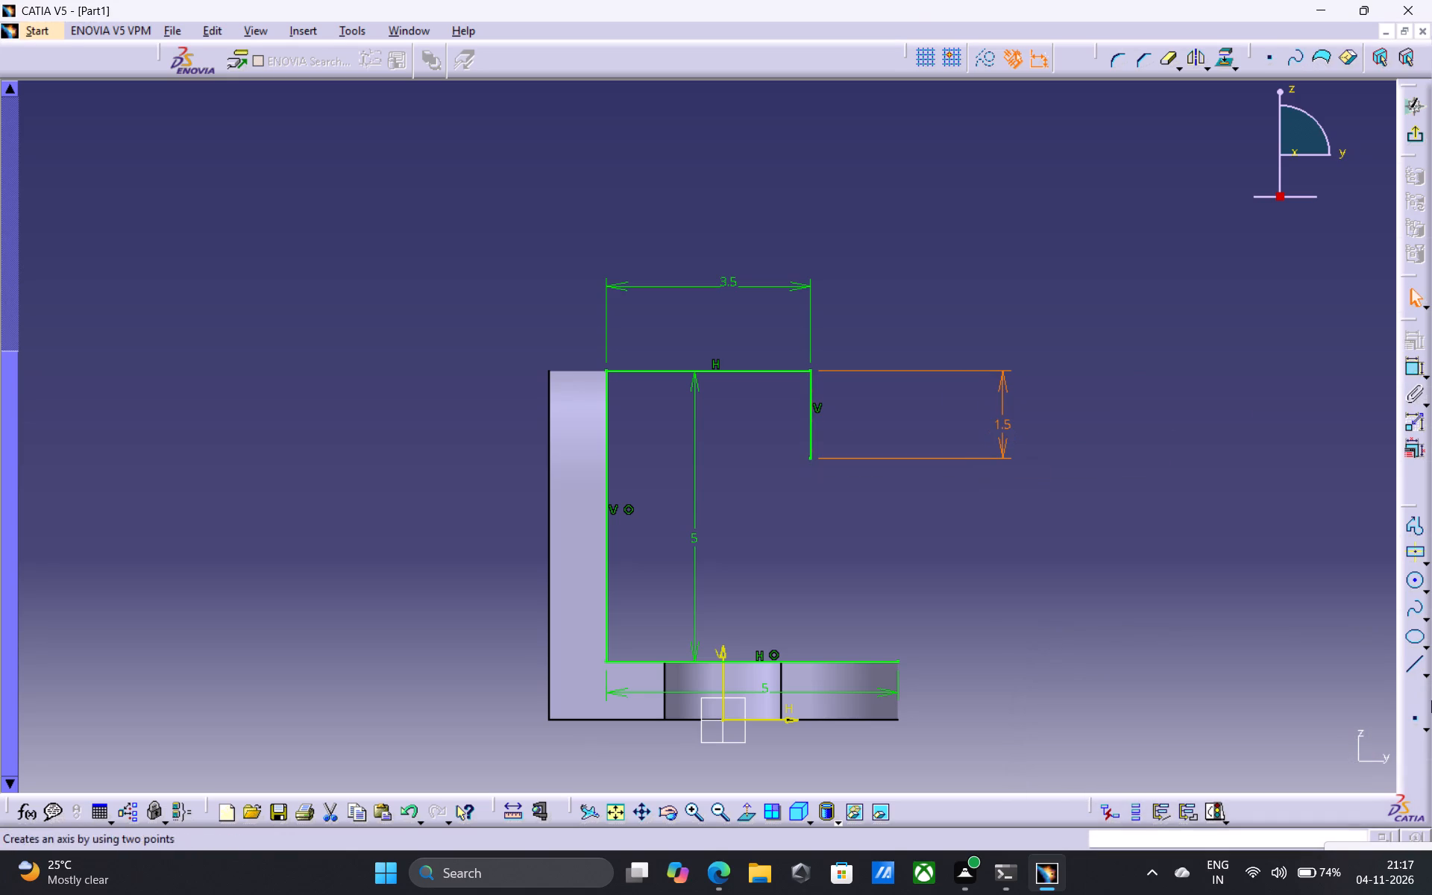
# Sketch a circle about 2.37 mm in diameter centred on the lower endpoint of the short outer vertical line.
pyautogui.click(1422, 582)
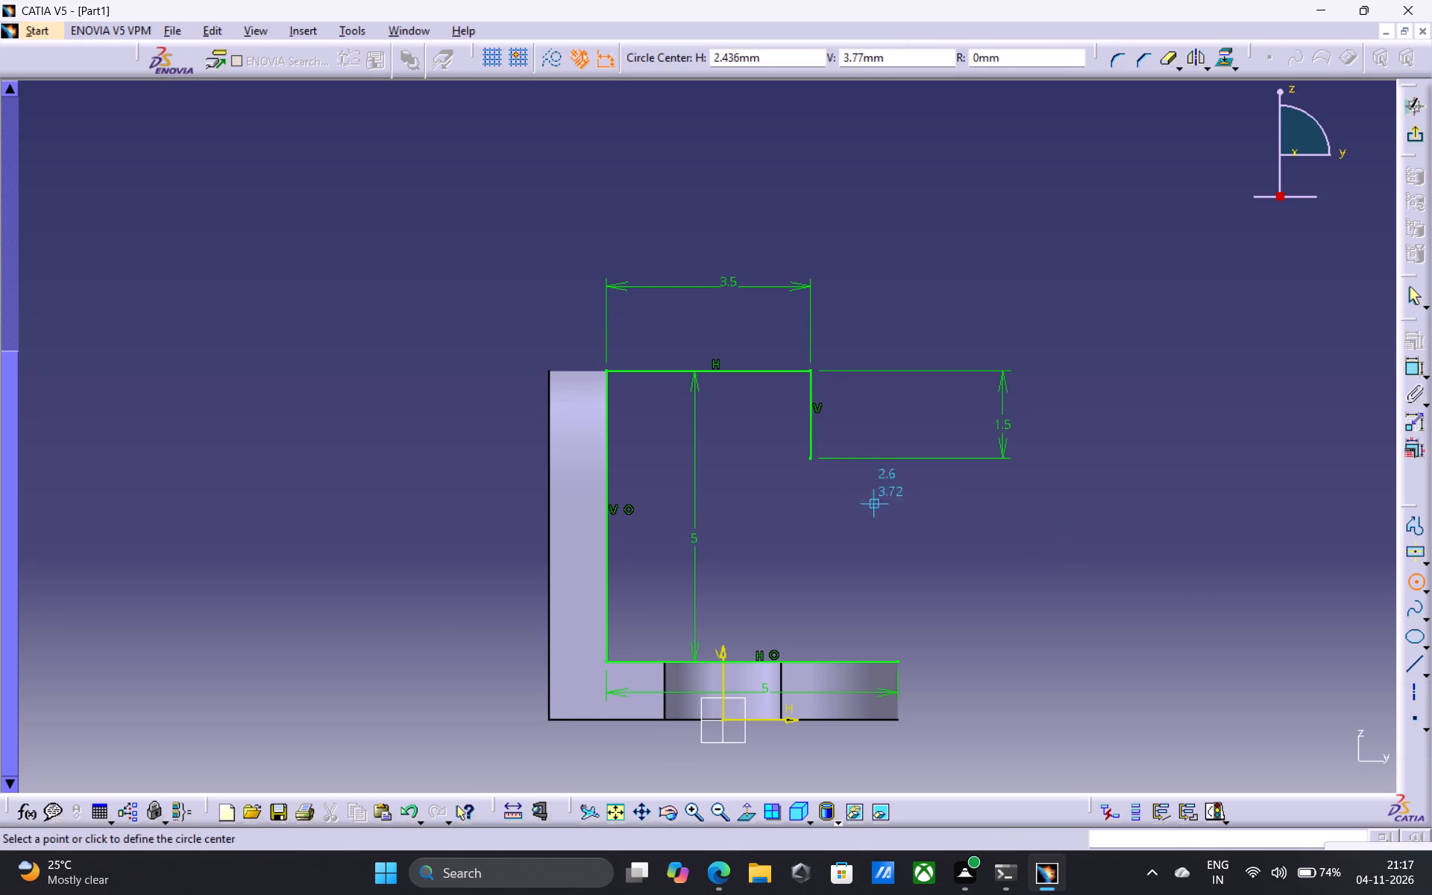
pyautogui.click(812, 457)
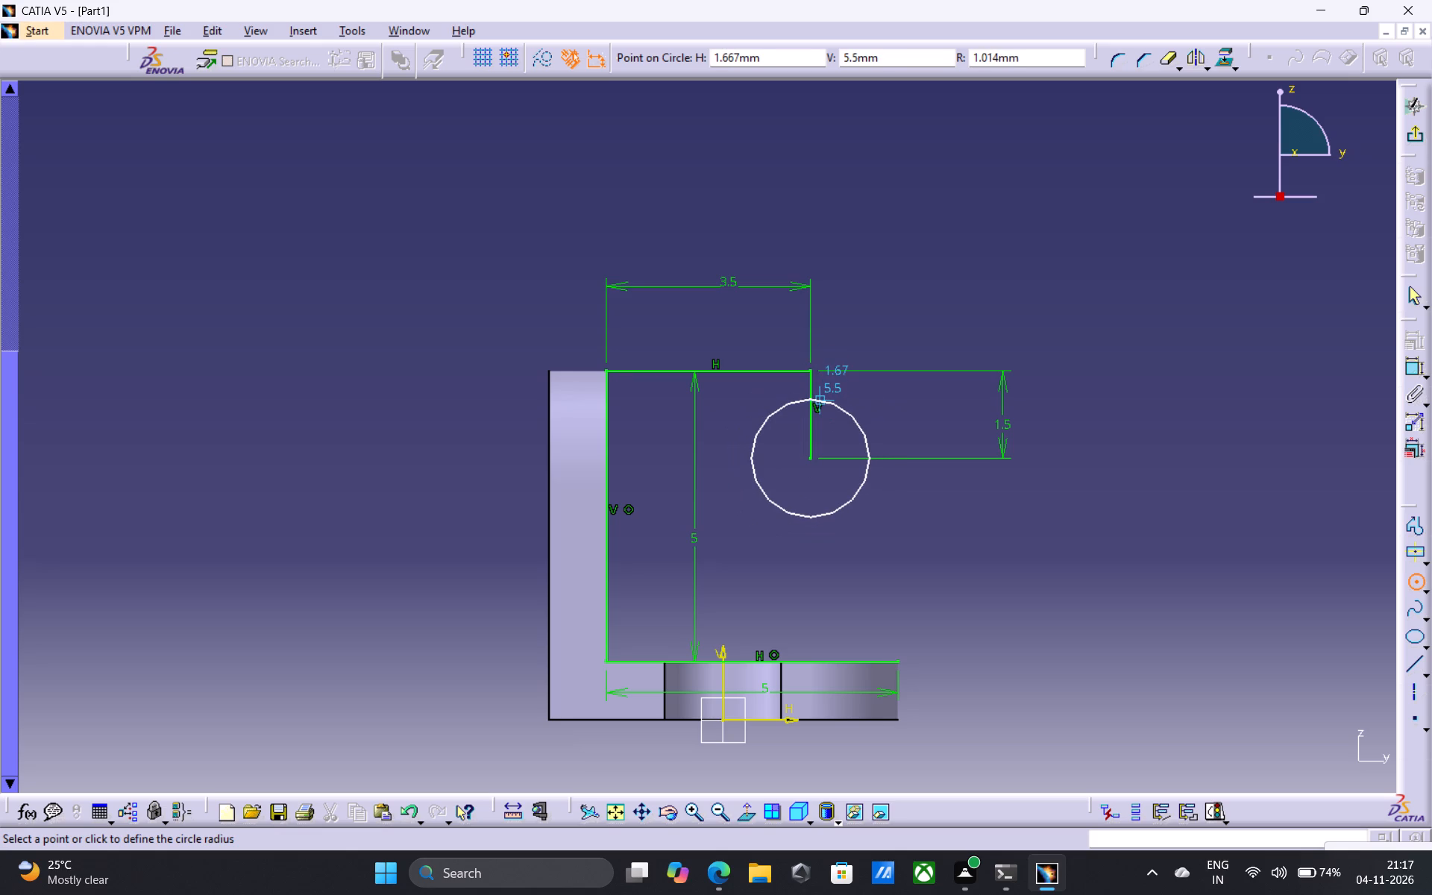
pyautogui.press('Tab')
pyautogui.press('Tab')
pyautogui.press('Tab')
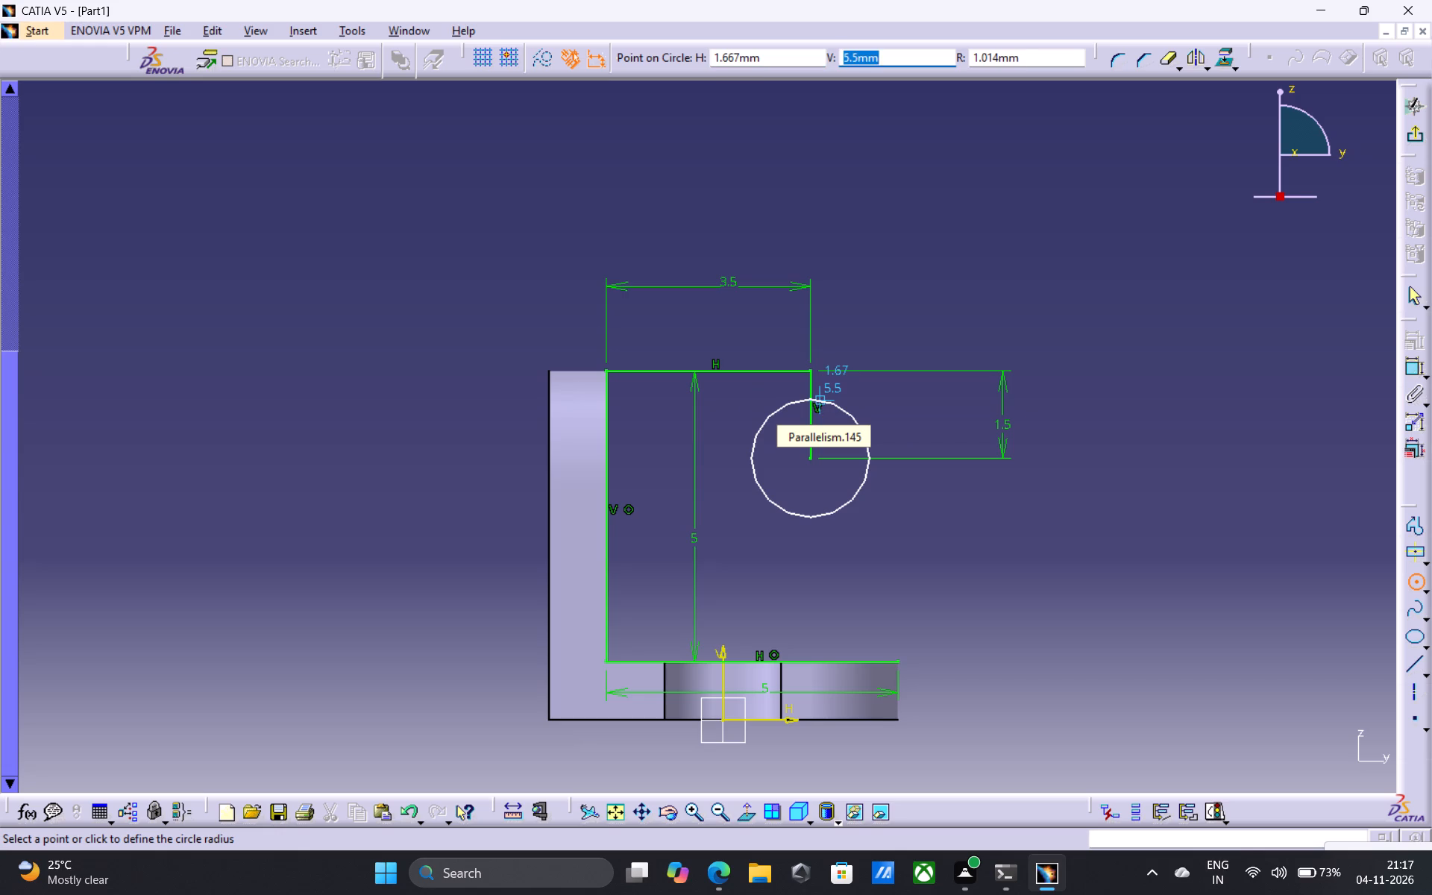
pyautogui.press('Tab')
pyautogui.press('Escape')
pyautogui.click(846, 399)
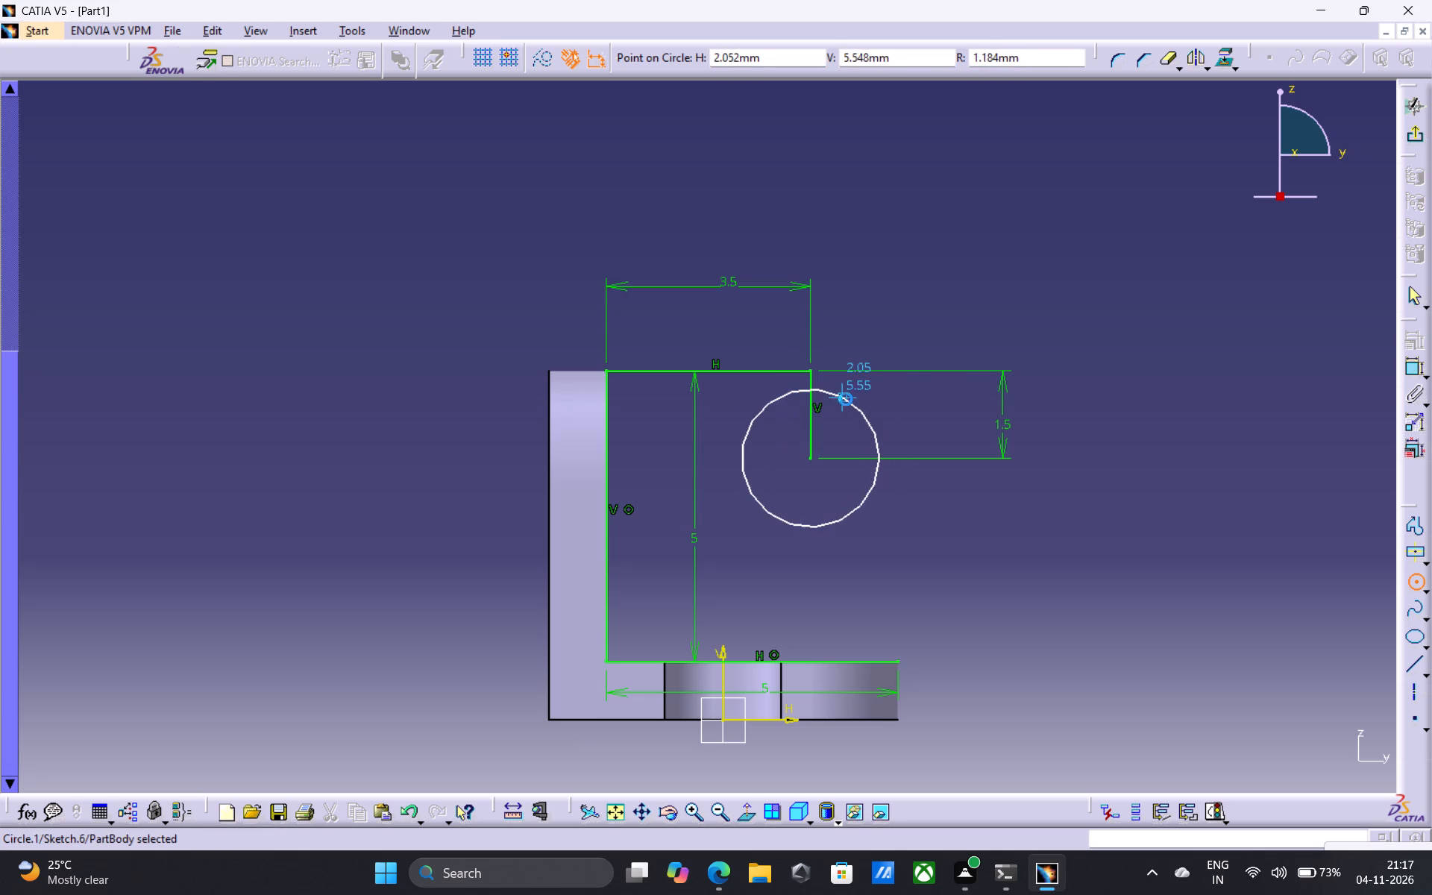
# Dimension the circle's diameter and set it to 1.5 mm.
pyautogui.click(1407, 367)
pyautogui.click(943, 405)
pyautogui.doubleClick(948, 401)
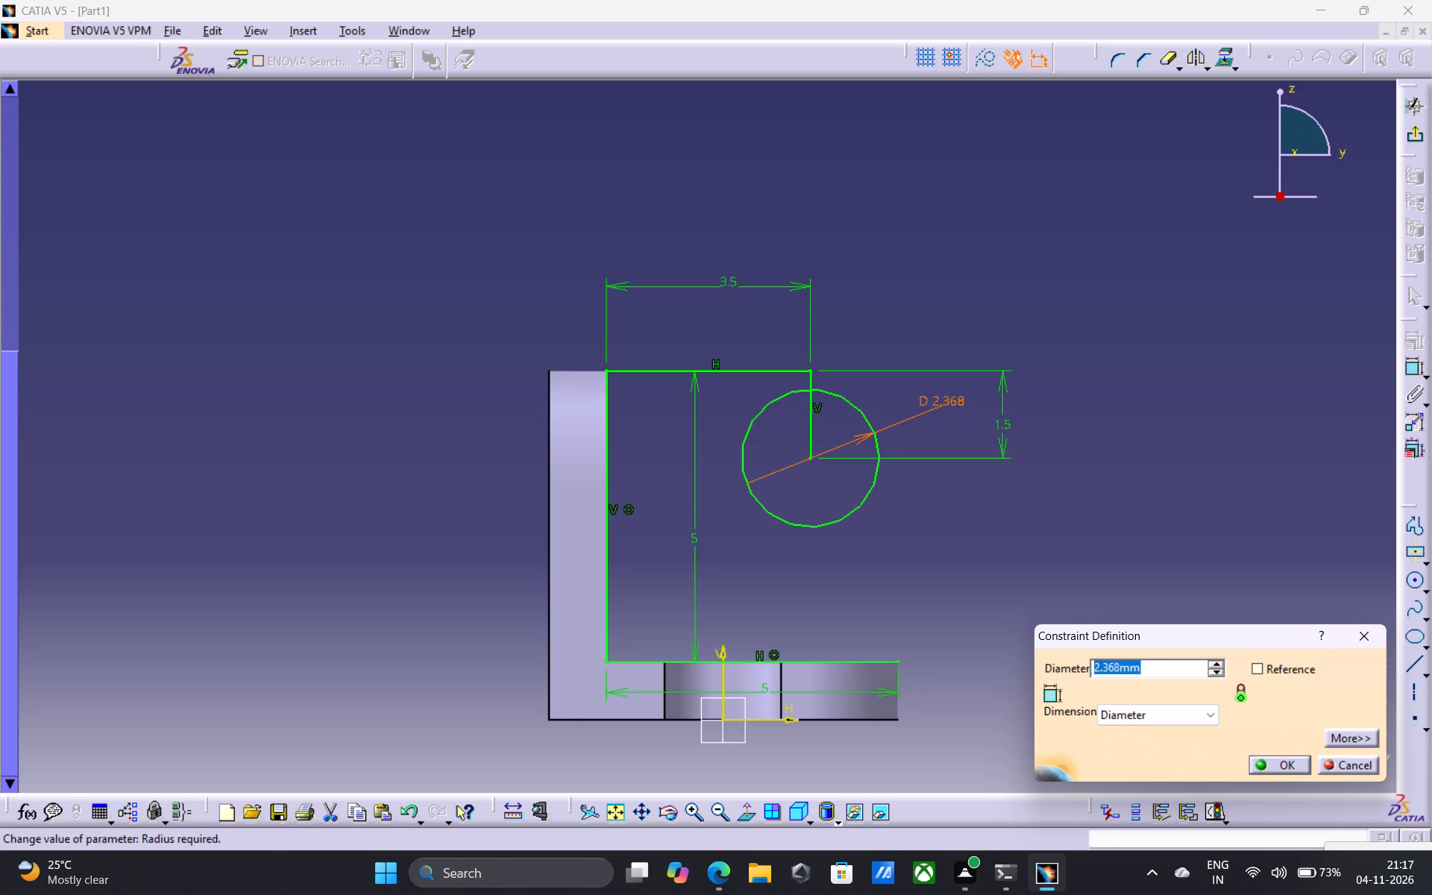
pyautogui.click(1119, 665)
pyautogui.press('BackSpace')
pyautogui.press('BackSpace')
pyautogui.press('BackSpace')
pyautogui.press('BackSpace')
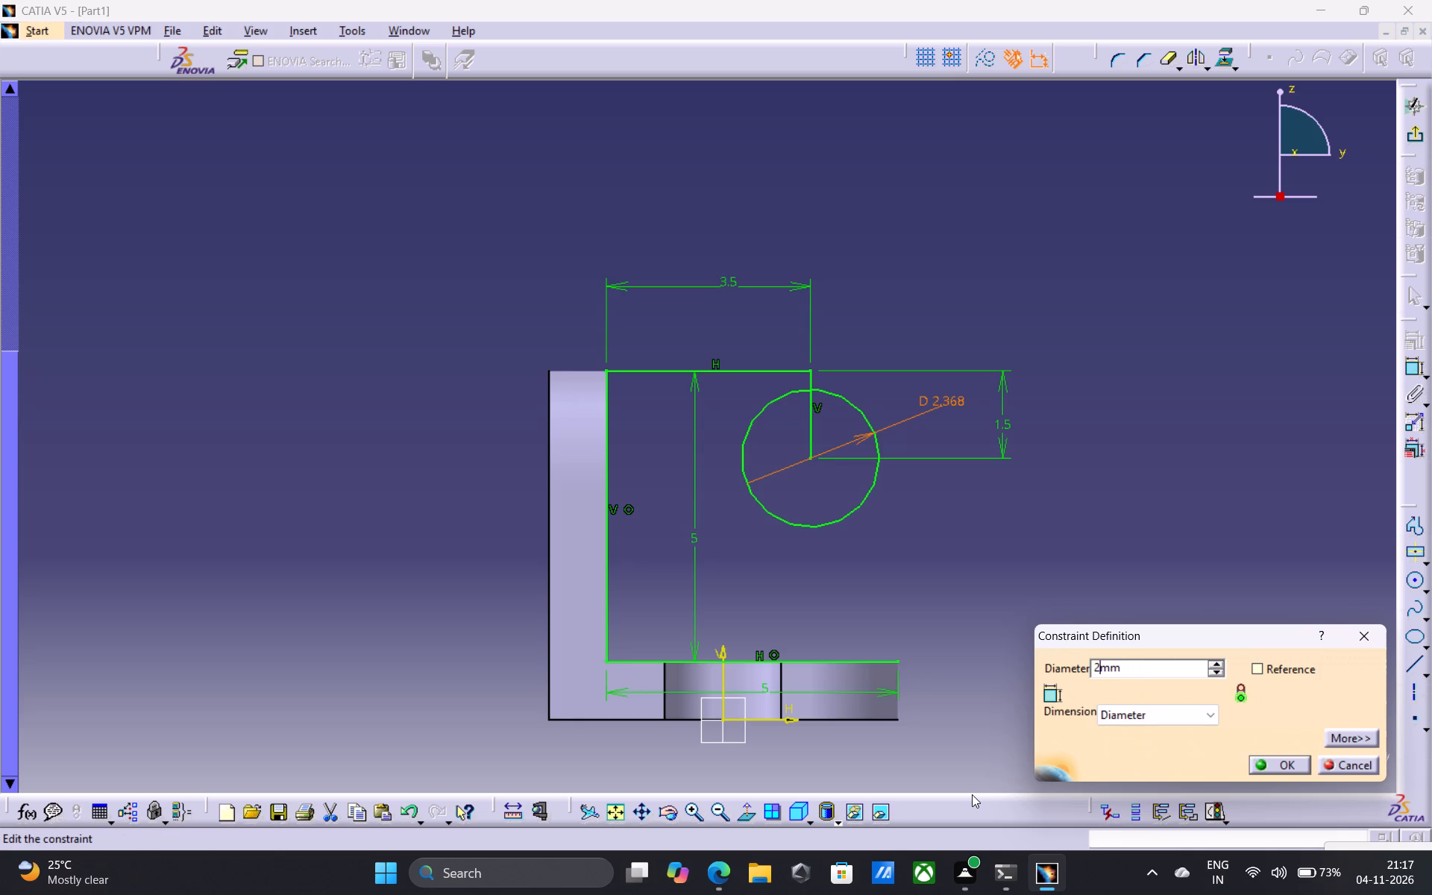
pyautogui.press('BackSpace')
pyautogui.press('BackSpace')
pyautogui.write('1.5')
pyautogui.press('Return')
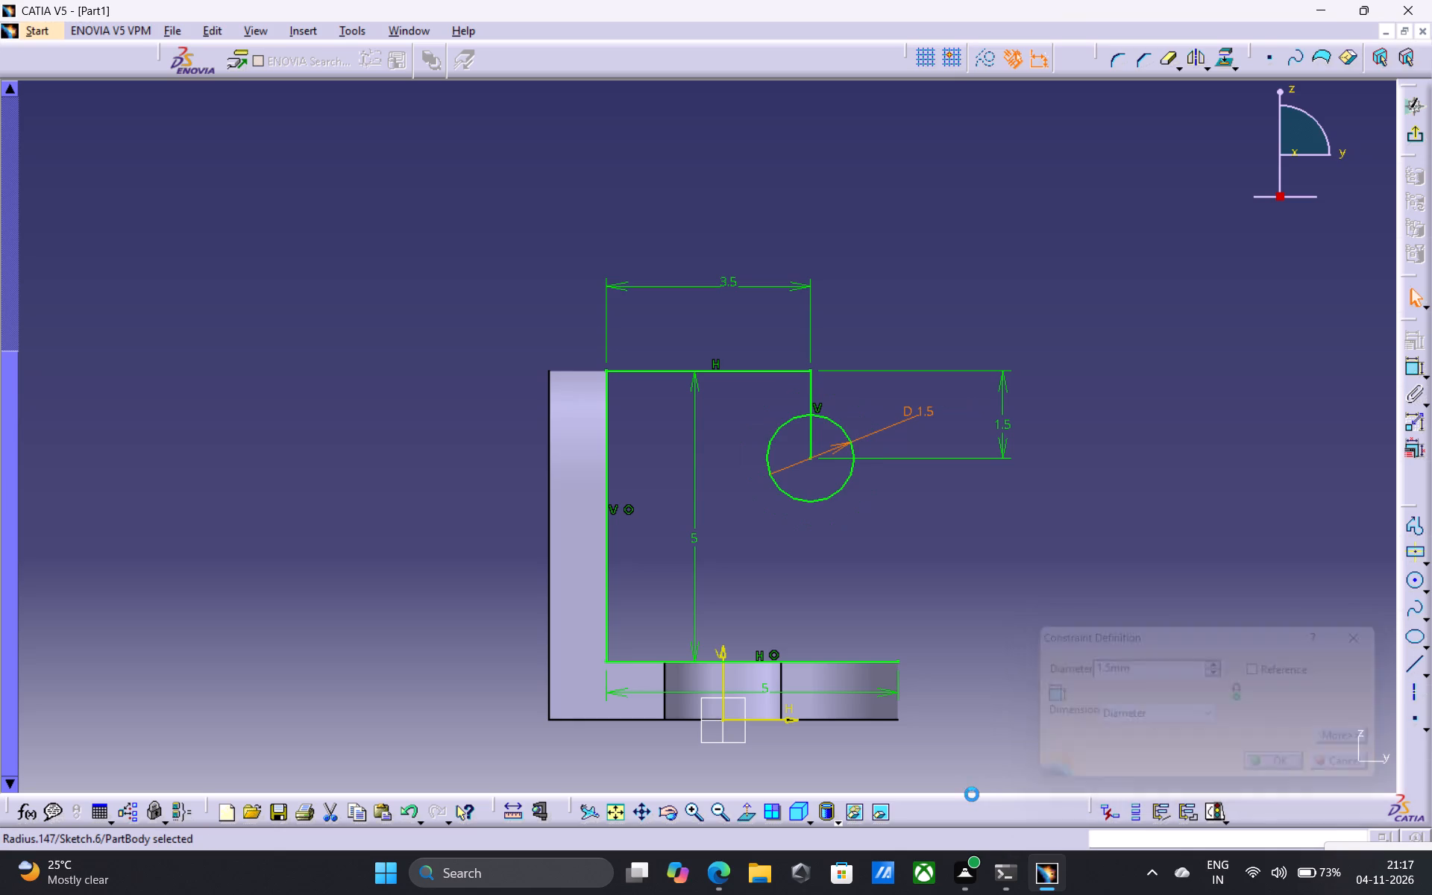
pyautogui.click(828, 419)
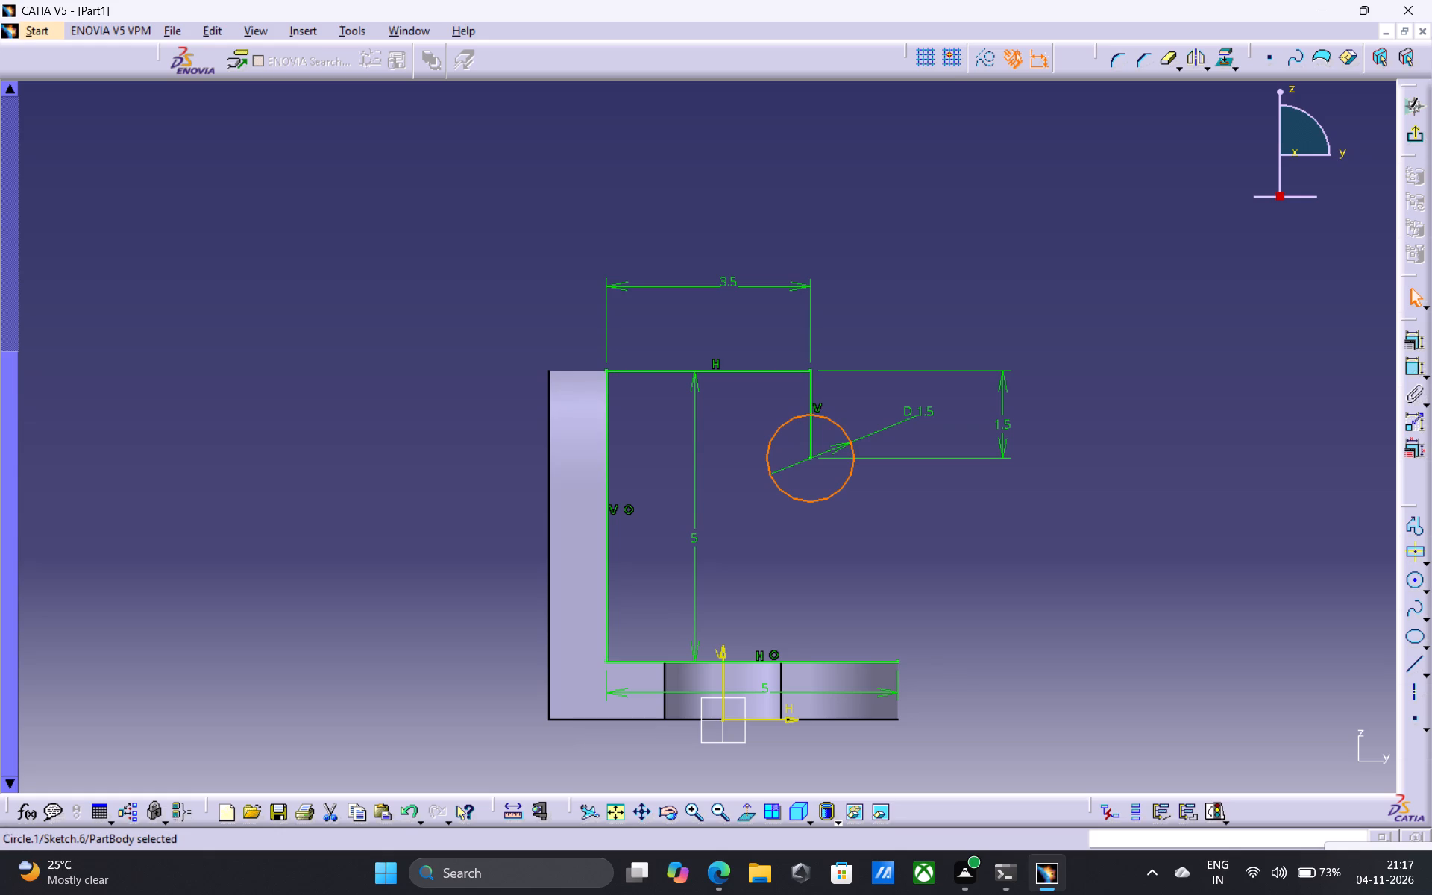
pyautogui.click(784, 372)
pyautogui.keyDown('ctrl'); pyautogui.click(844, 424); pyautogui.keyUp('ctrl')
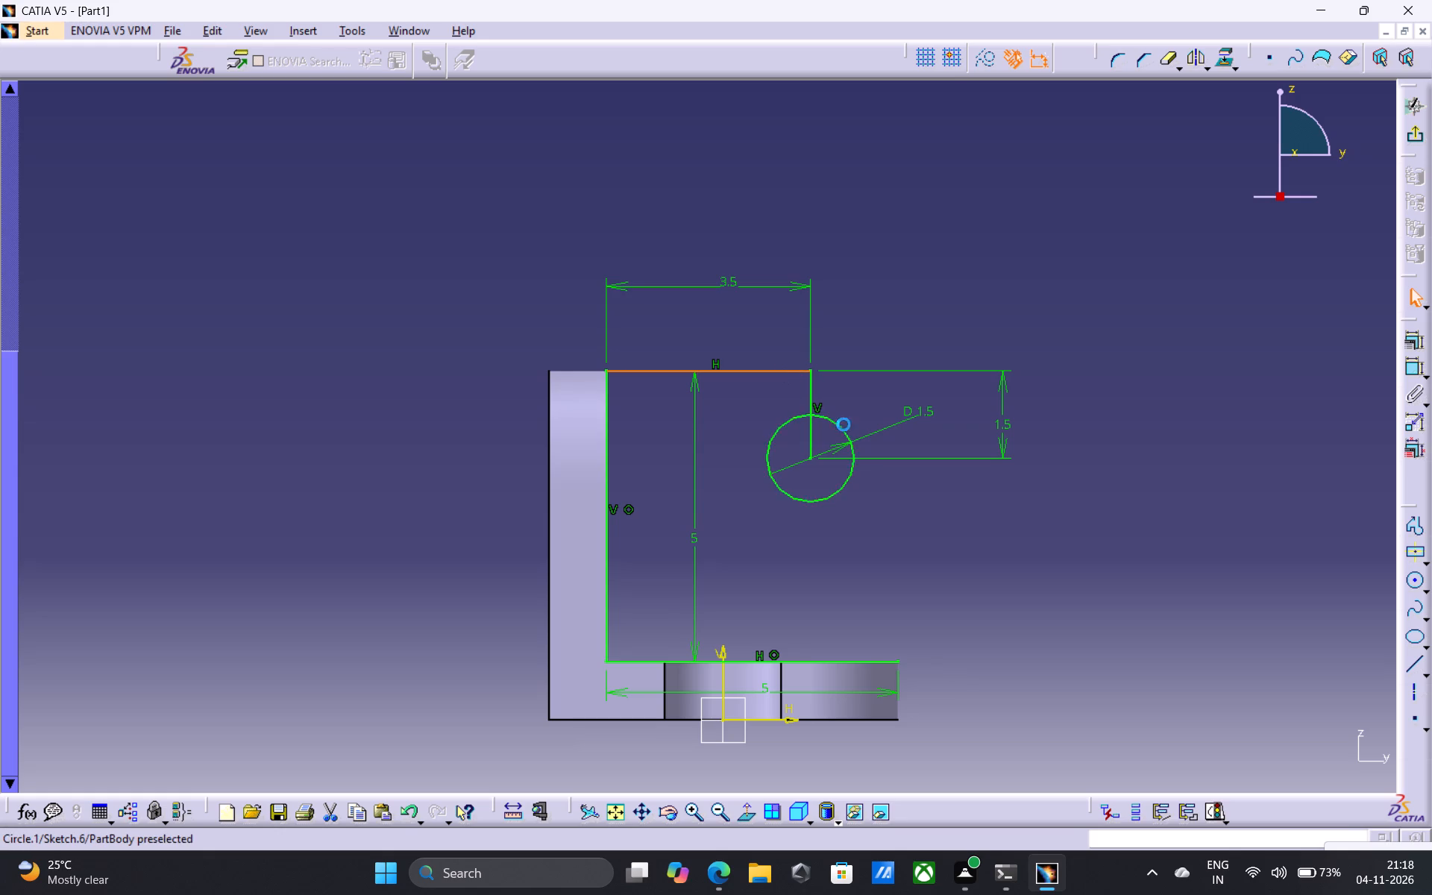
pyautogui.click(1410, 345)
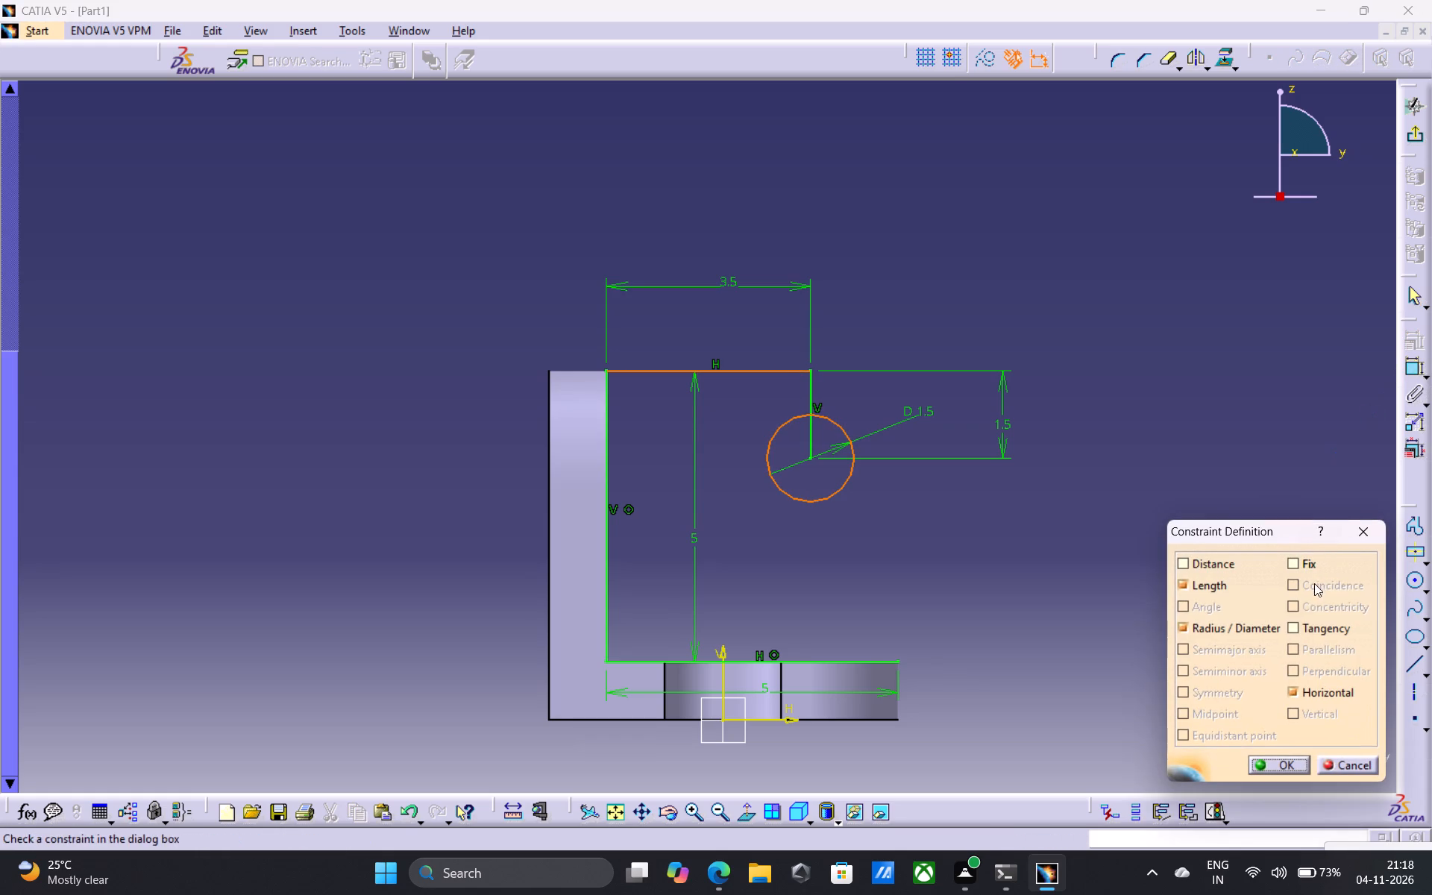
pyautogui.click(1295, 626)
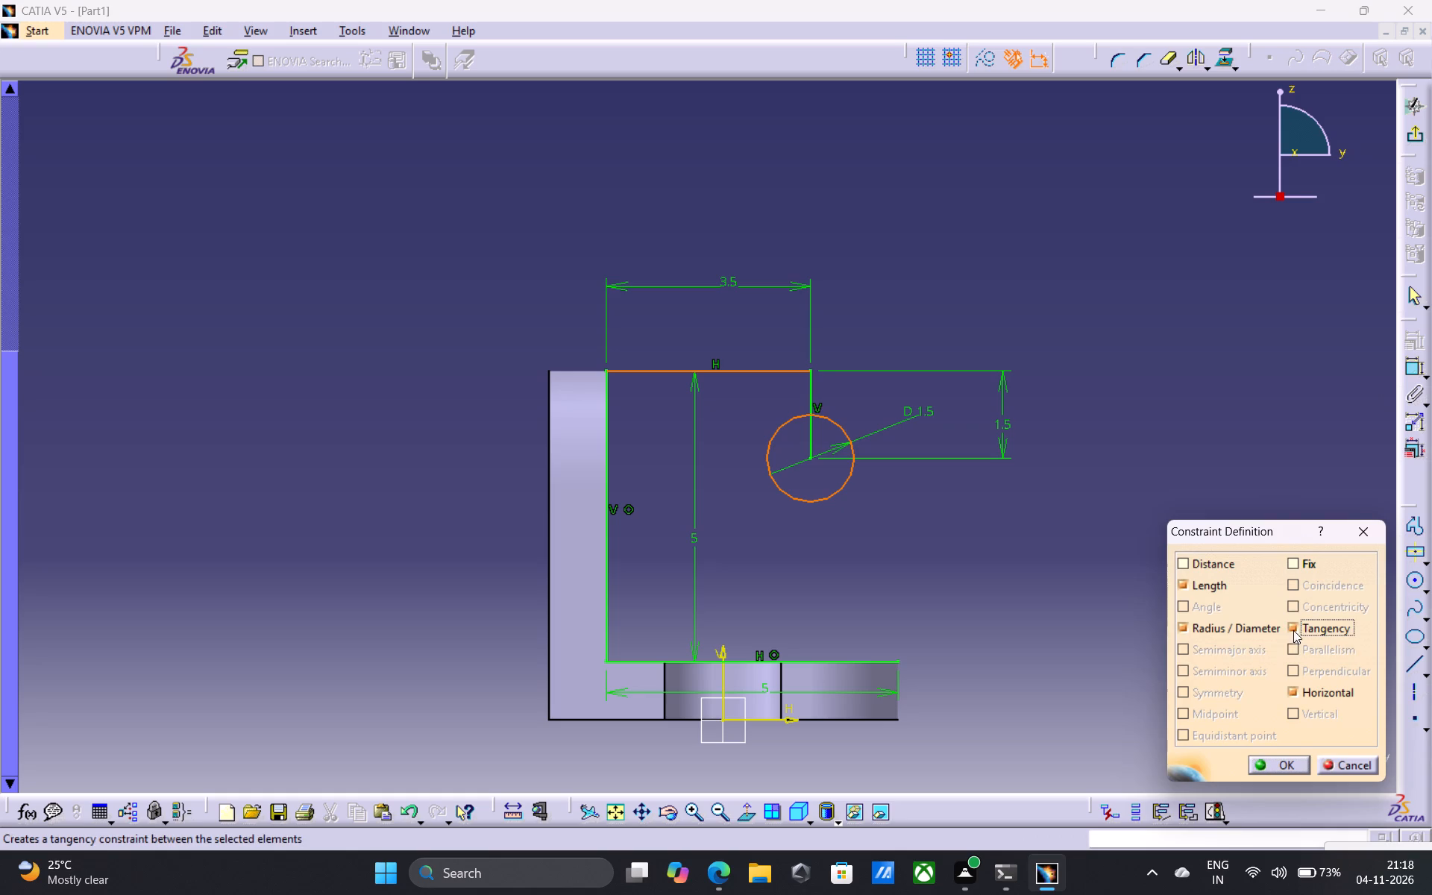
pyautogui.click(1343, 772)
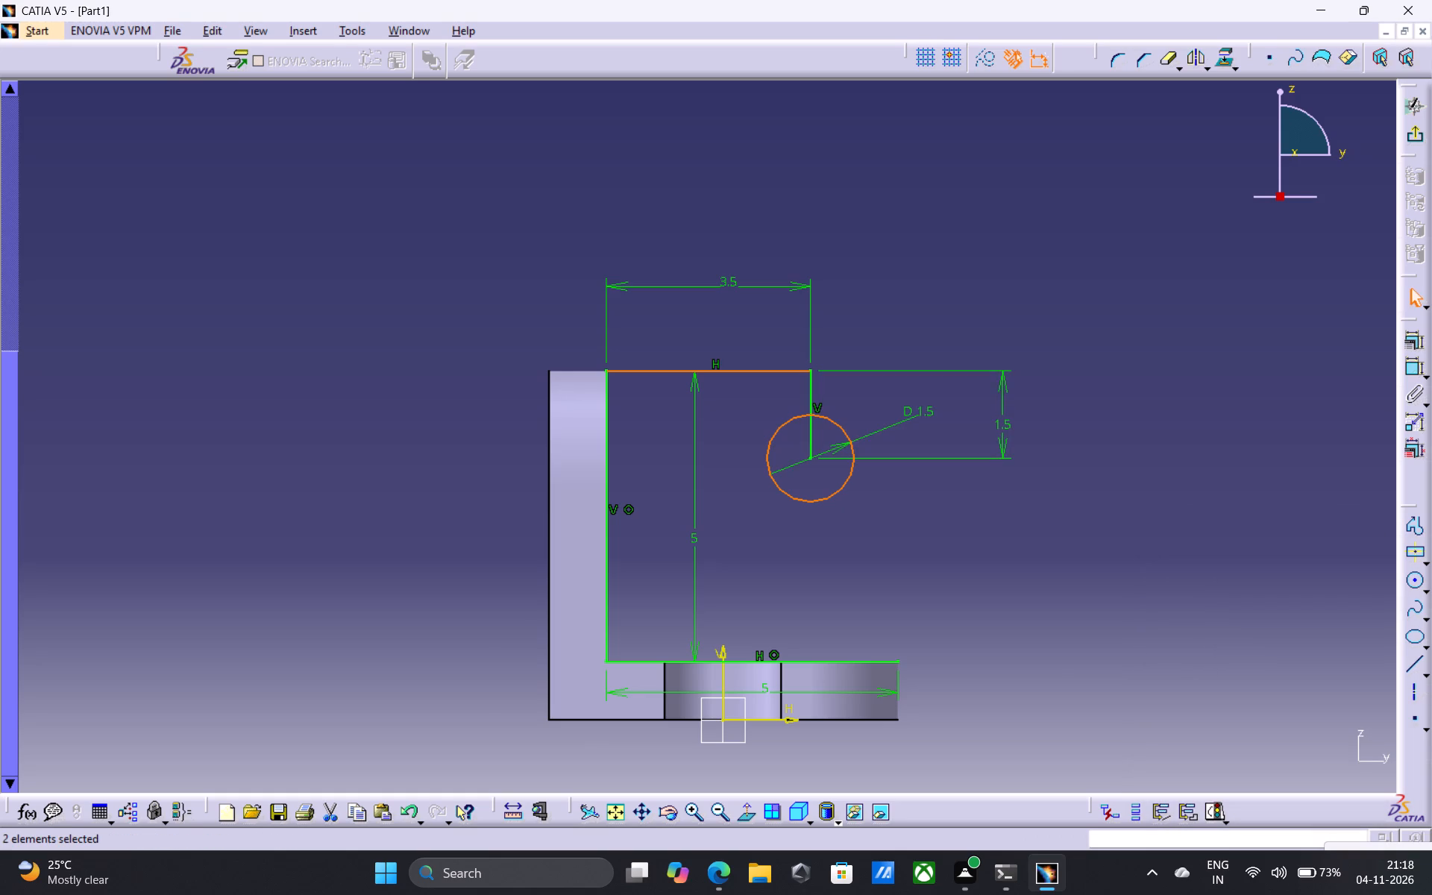
# Delete the short vertical line between the upper horizontal line and the circle's centre.
pyautogui.click(813, 436)
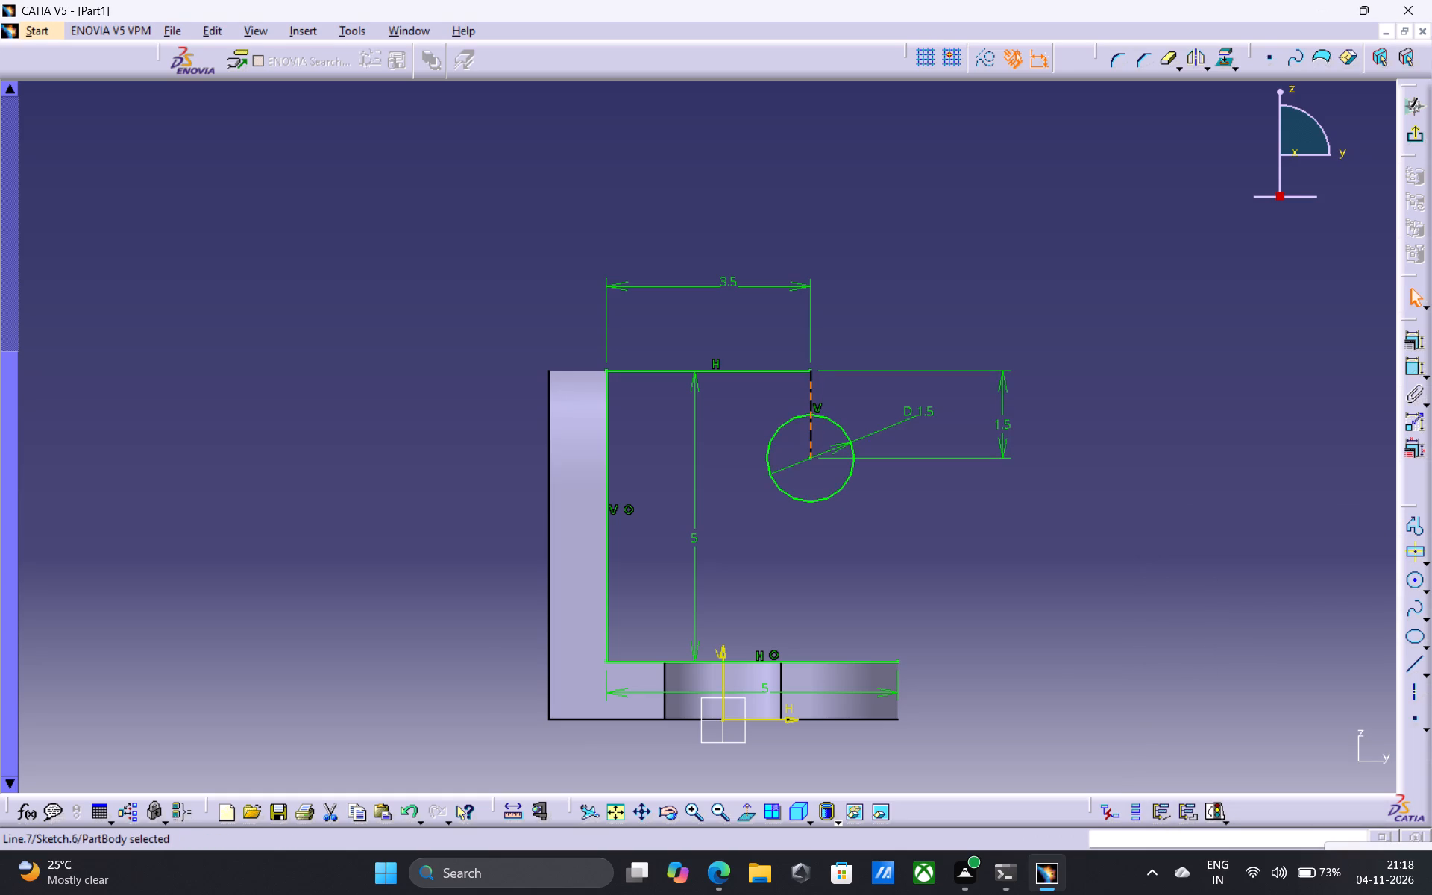
pyautogui.press('Delete')
# Dimension the distance between the circle and the upper horizontal line and set it to 0 mm.
pyautogui.click(804, 415)
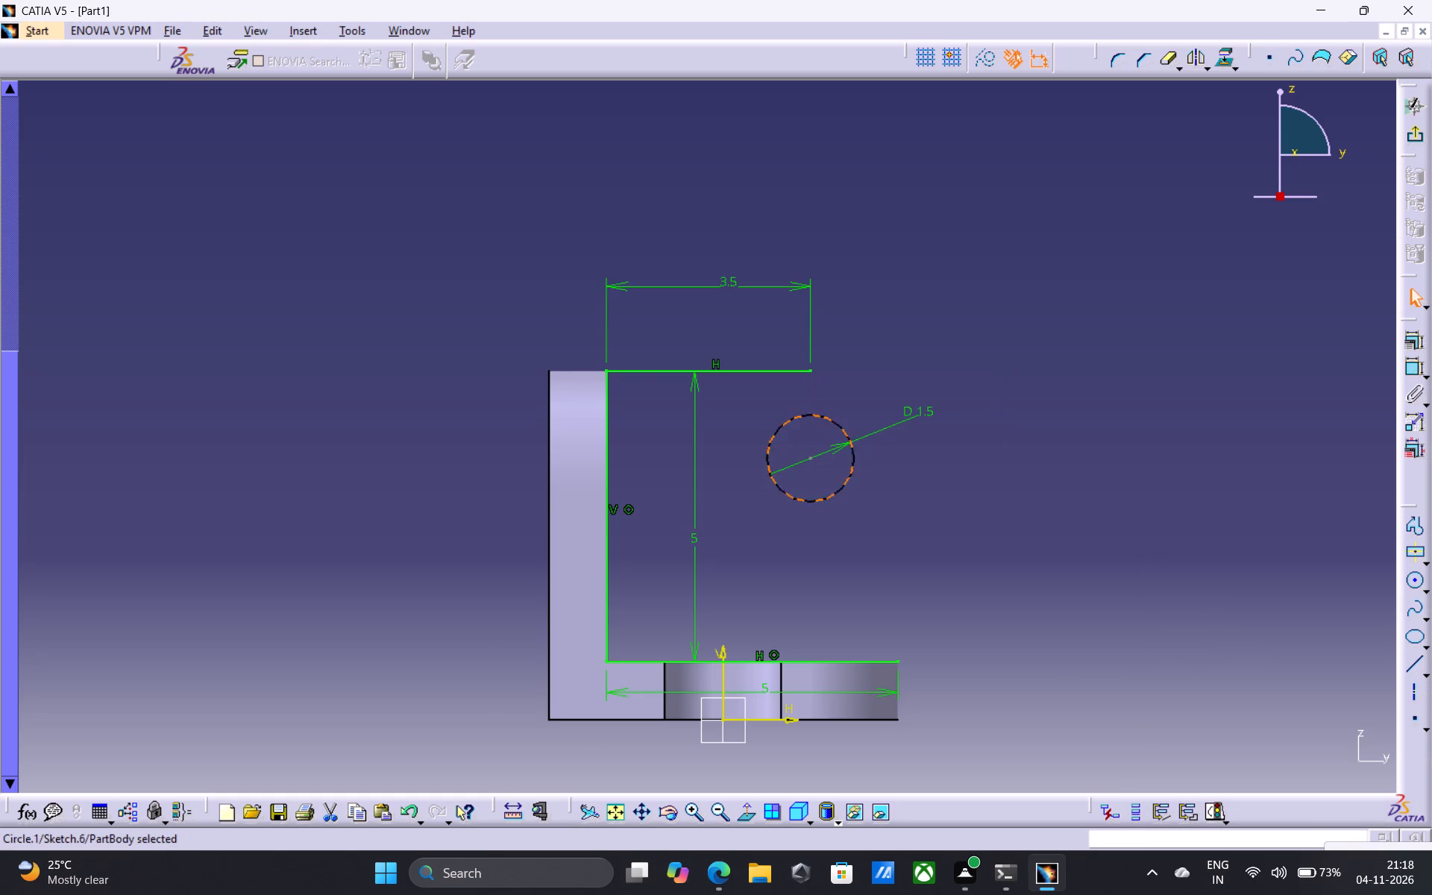
pyautogui.keyDown('ctrl'); pyautogui.click(794, 369); pyautogui.keyUp('ctrl')
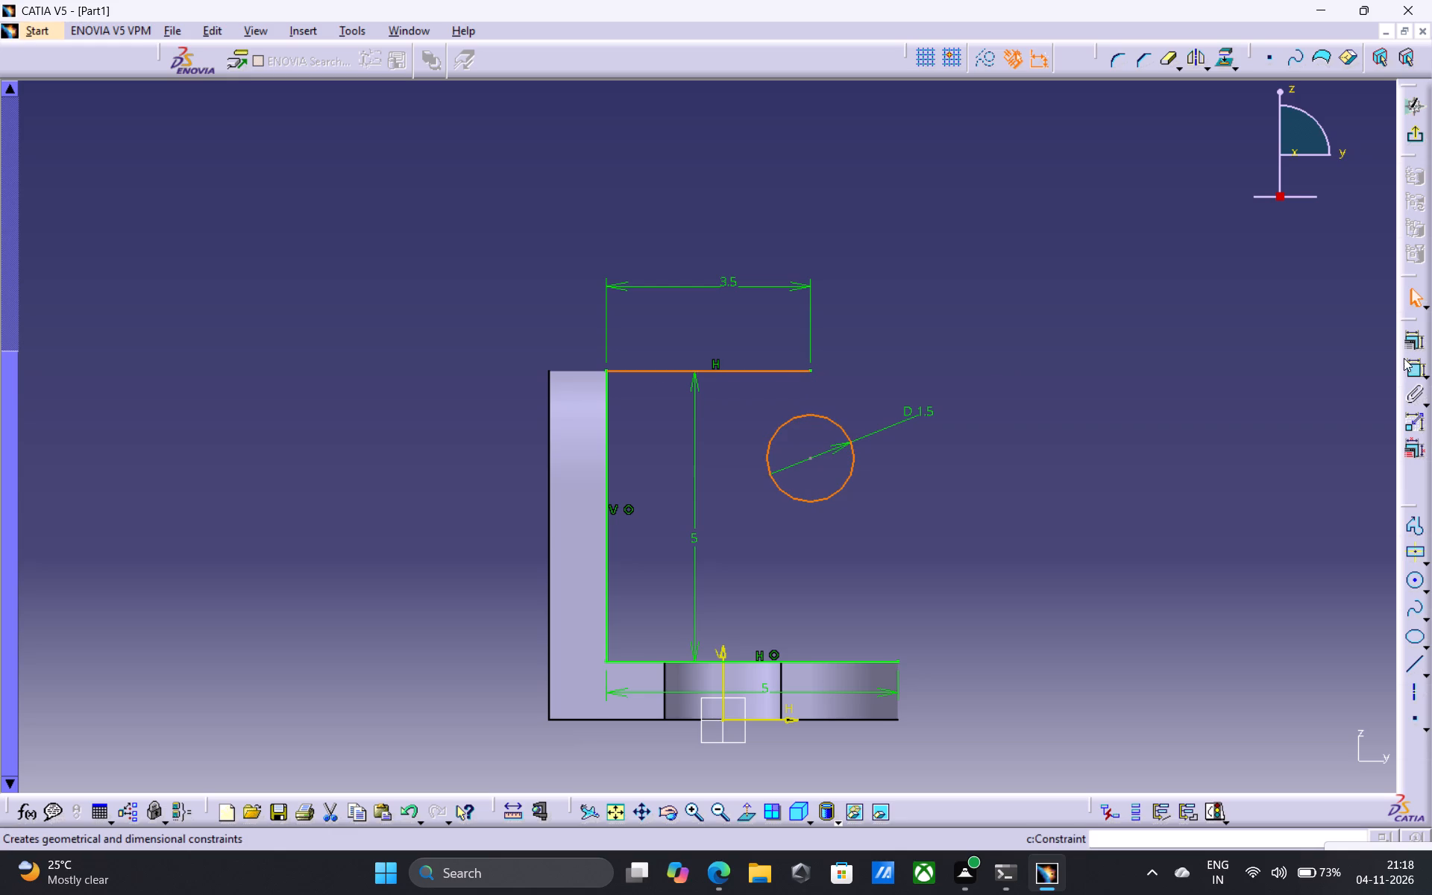
pyautogui.click(1407, 365)
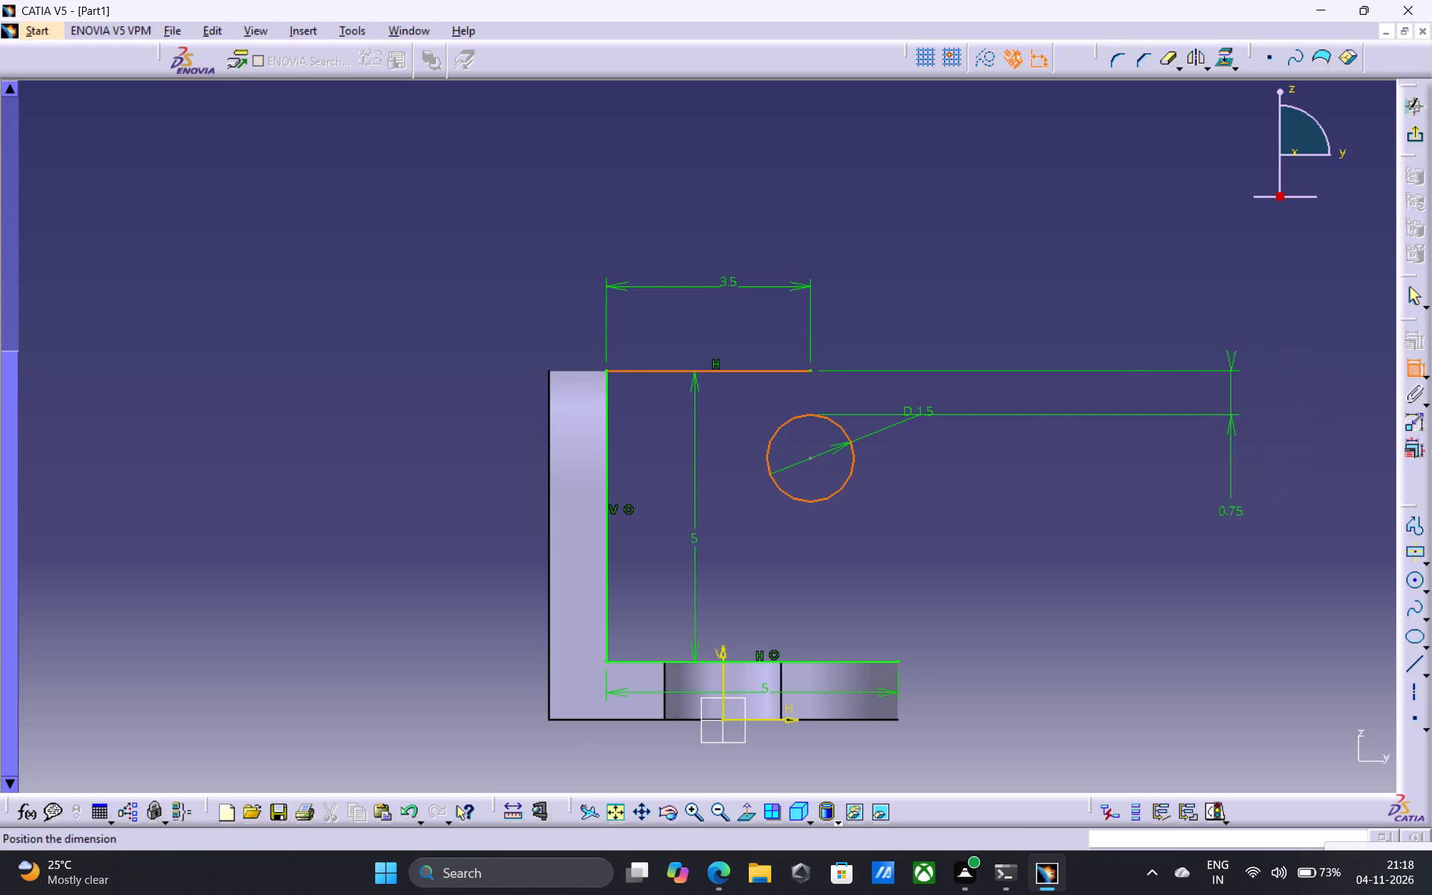
pyautogui.click(1105, 516)
pyautogui.doubleClick(1117, 510)
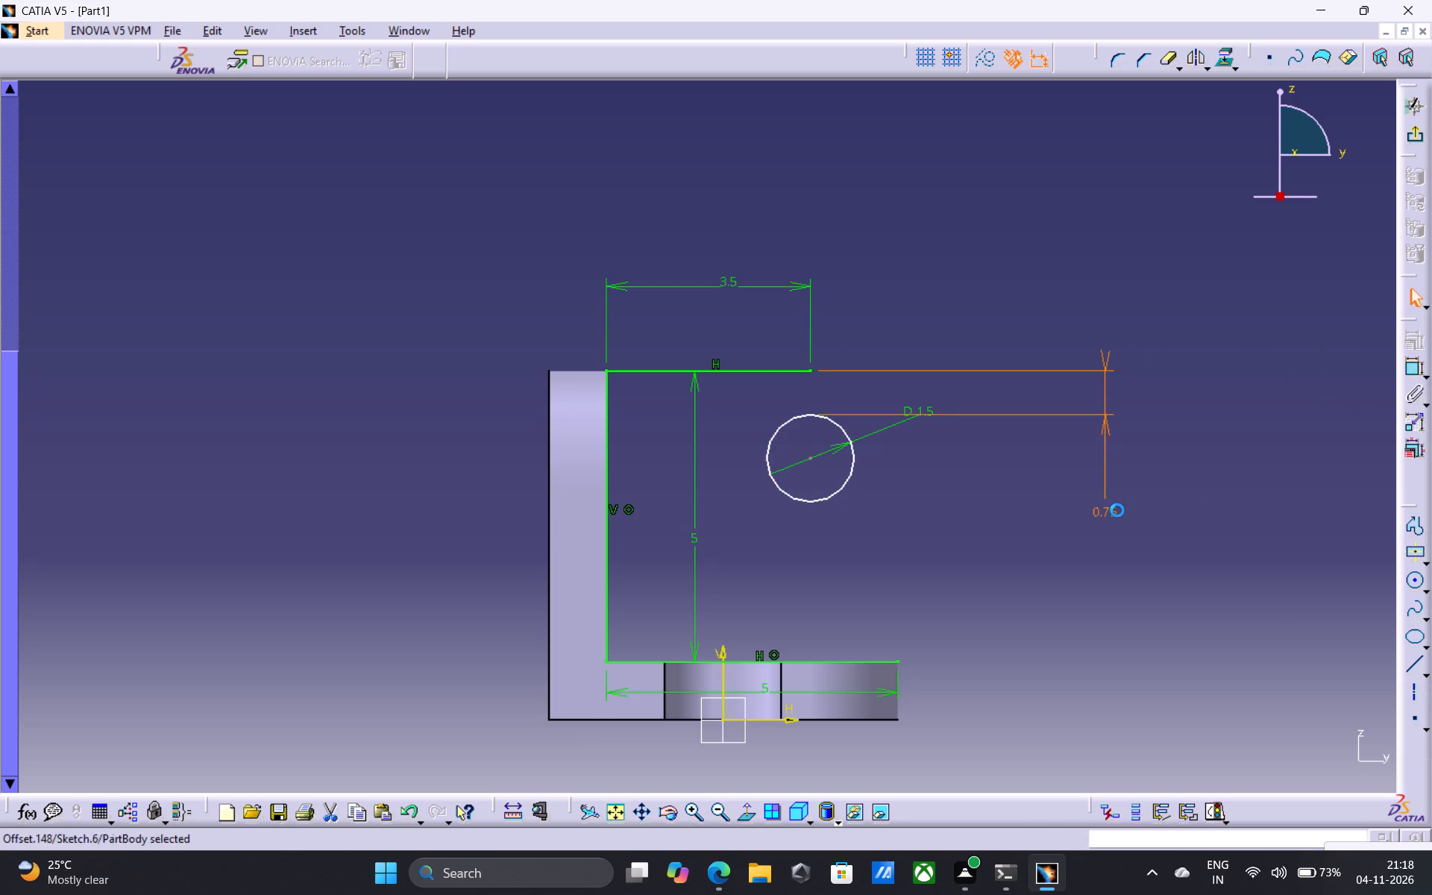
pyautogui.press('0')
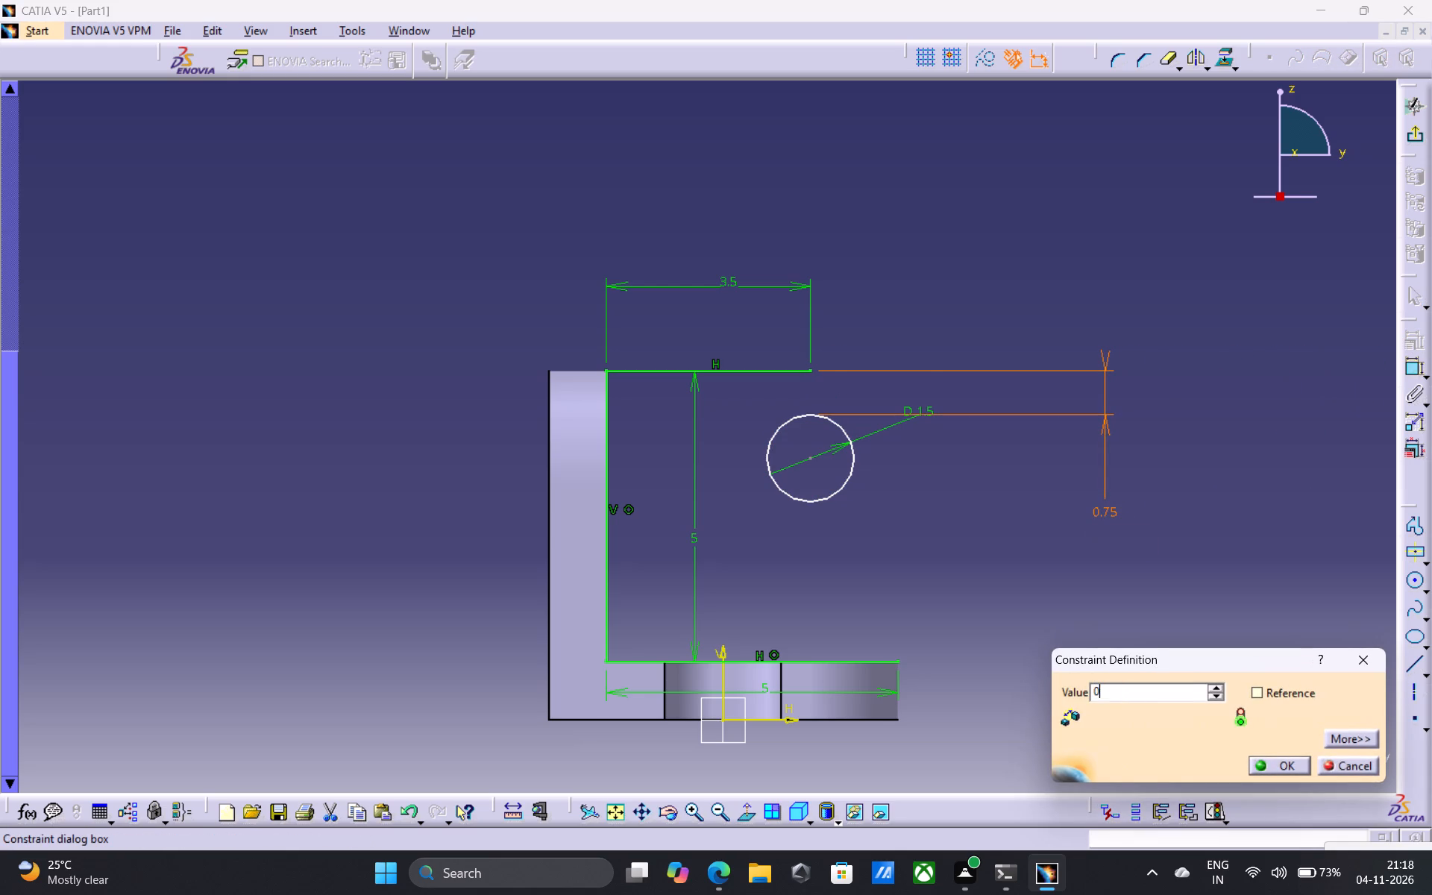
pyautogui.press('Return')
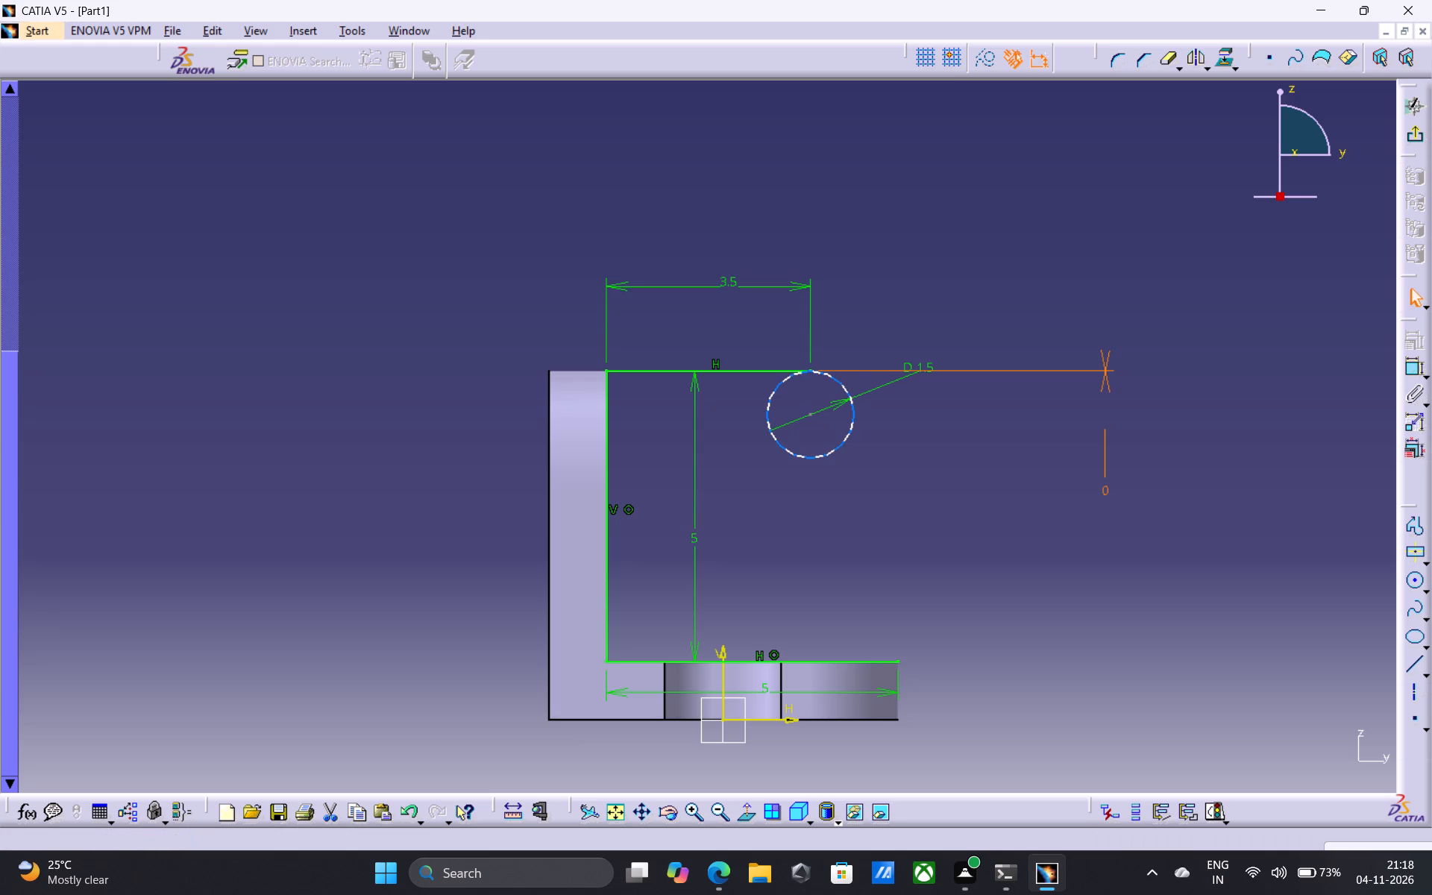
# Sketch a vertical line downward from the circle's outermost point, farthest from the upright, to below the base plate.
pyautogui.click(1413, 669)
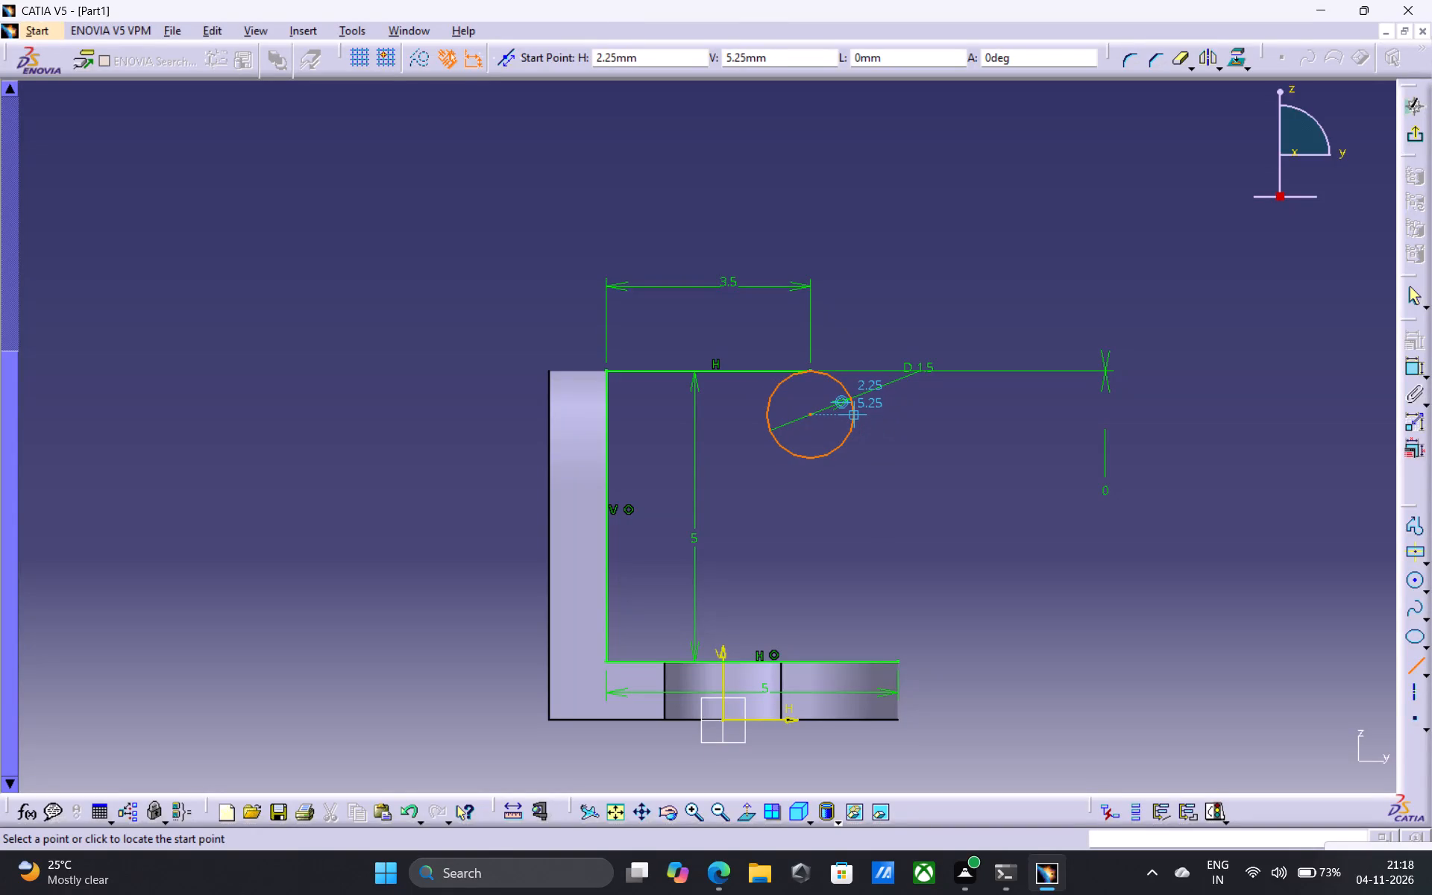
pyautogui.click(853, 413)
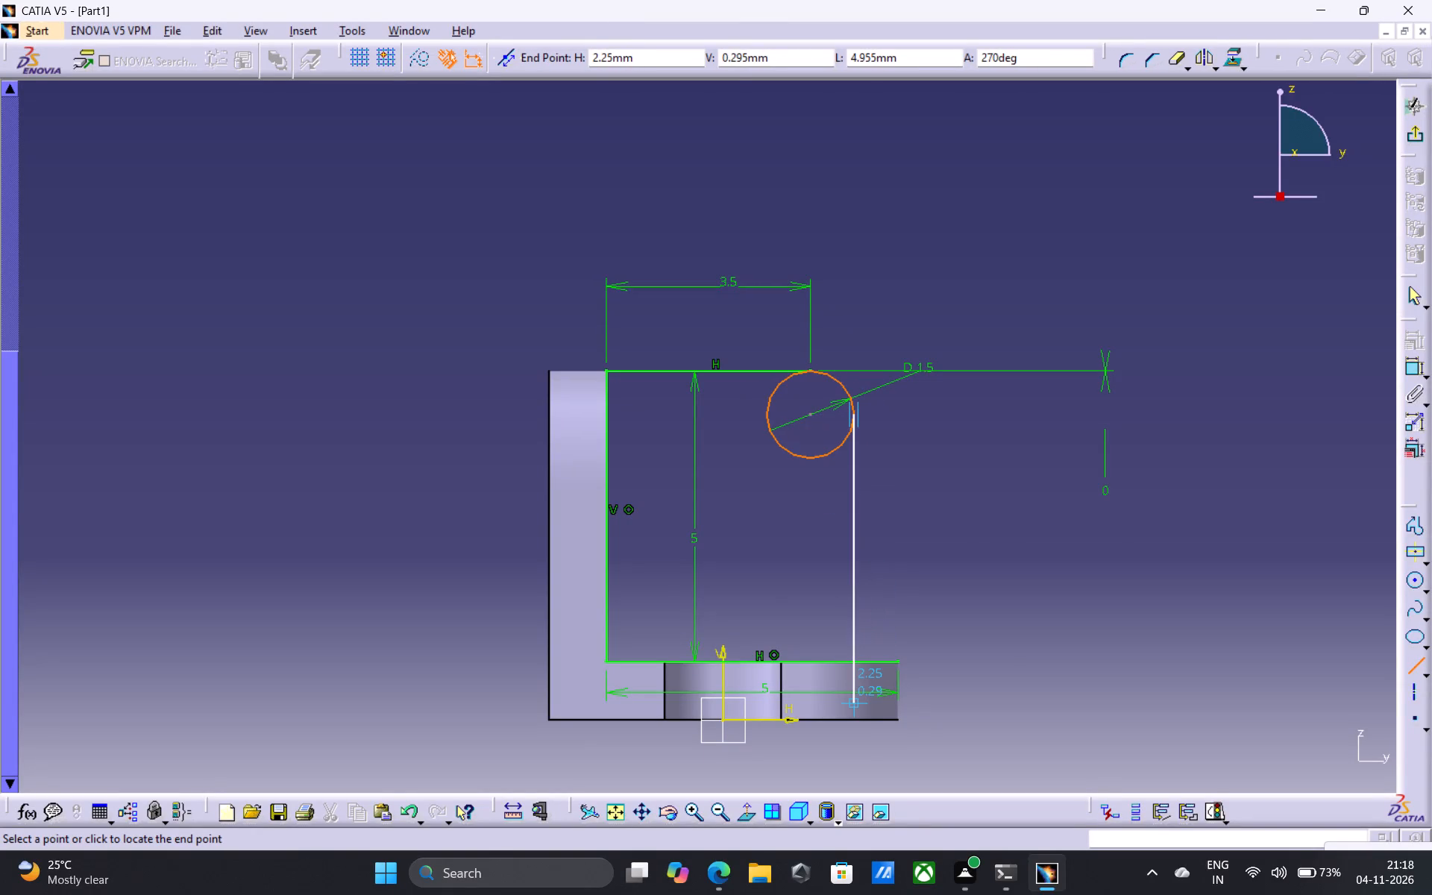
pyautogui.click(861, 772)
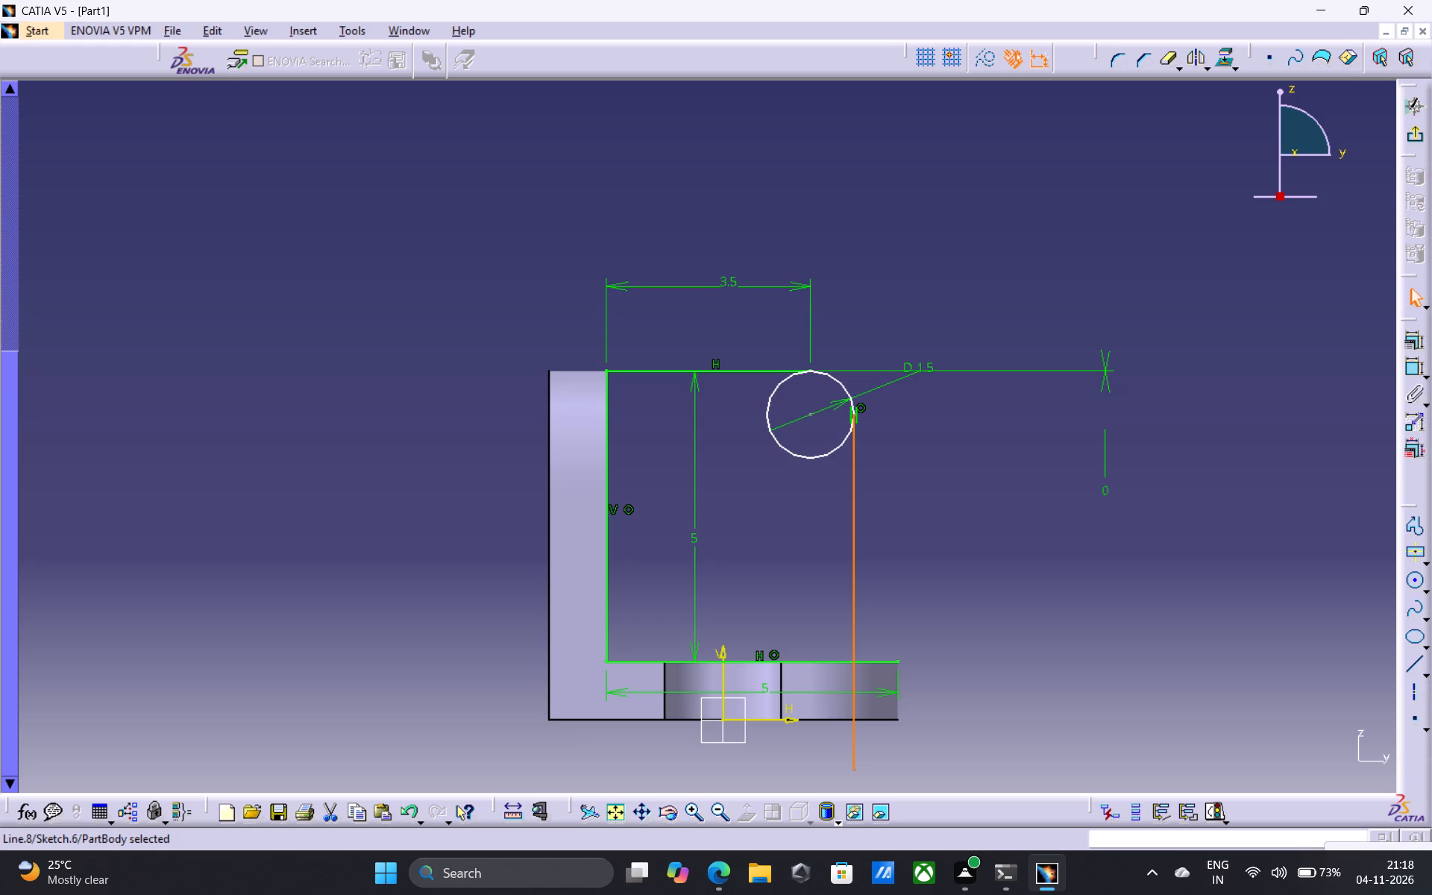
pyautogui.press('Escape')
pyautogui.press('Escape')
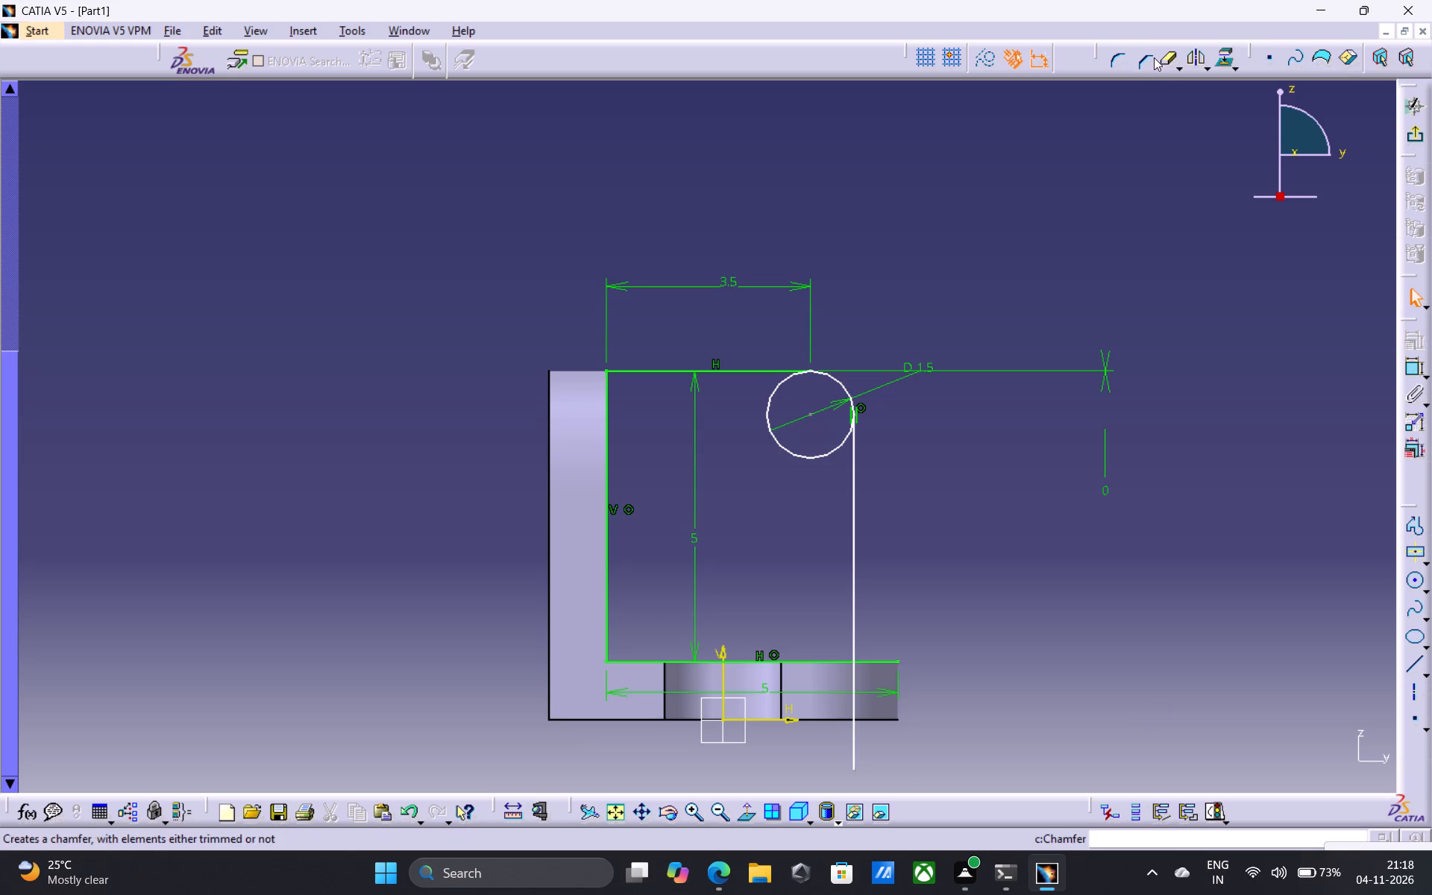
# Quick Trim the new vertical line below the lower horizontal line and that line's overhang beyond it, converting its length into a distance.
pyautogui.doubleClick(1173, 55)
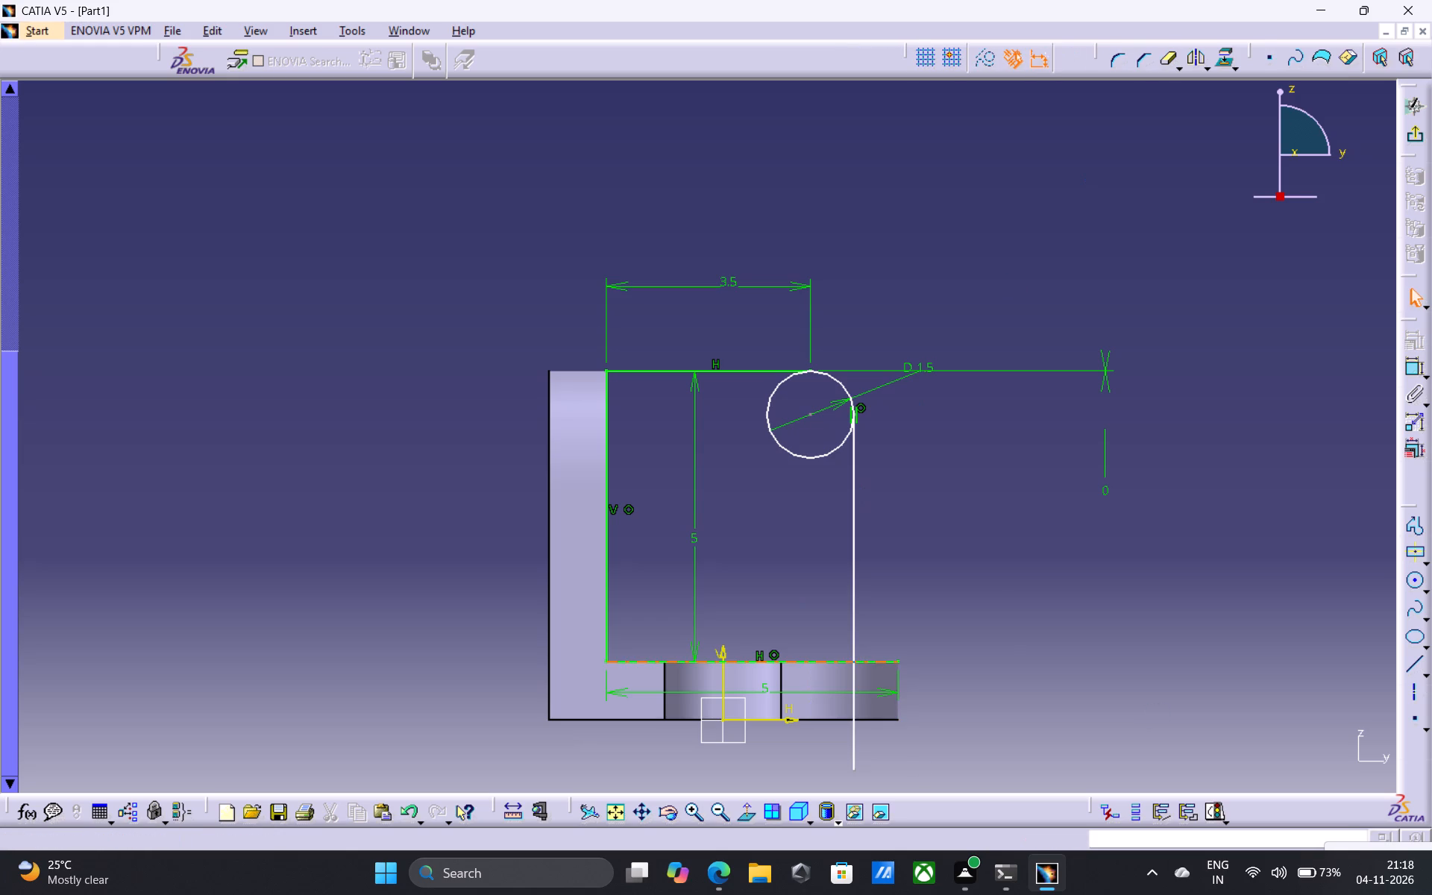
pyautogui.click(880, 659)
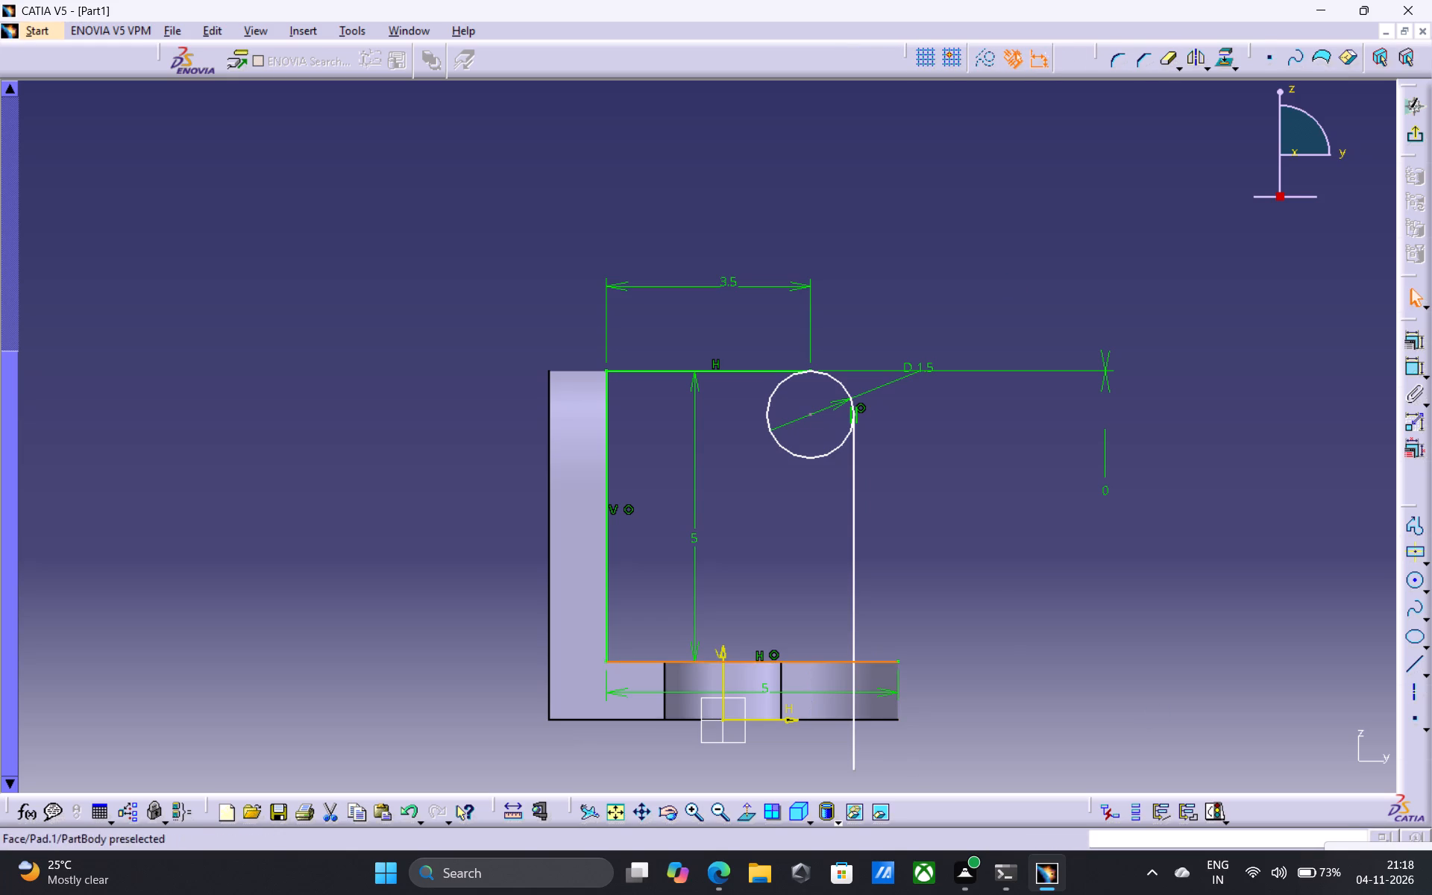
pyautogui.doubleClick(1165, 55)
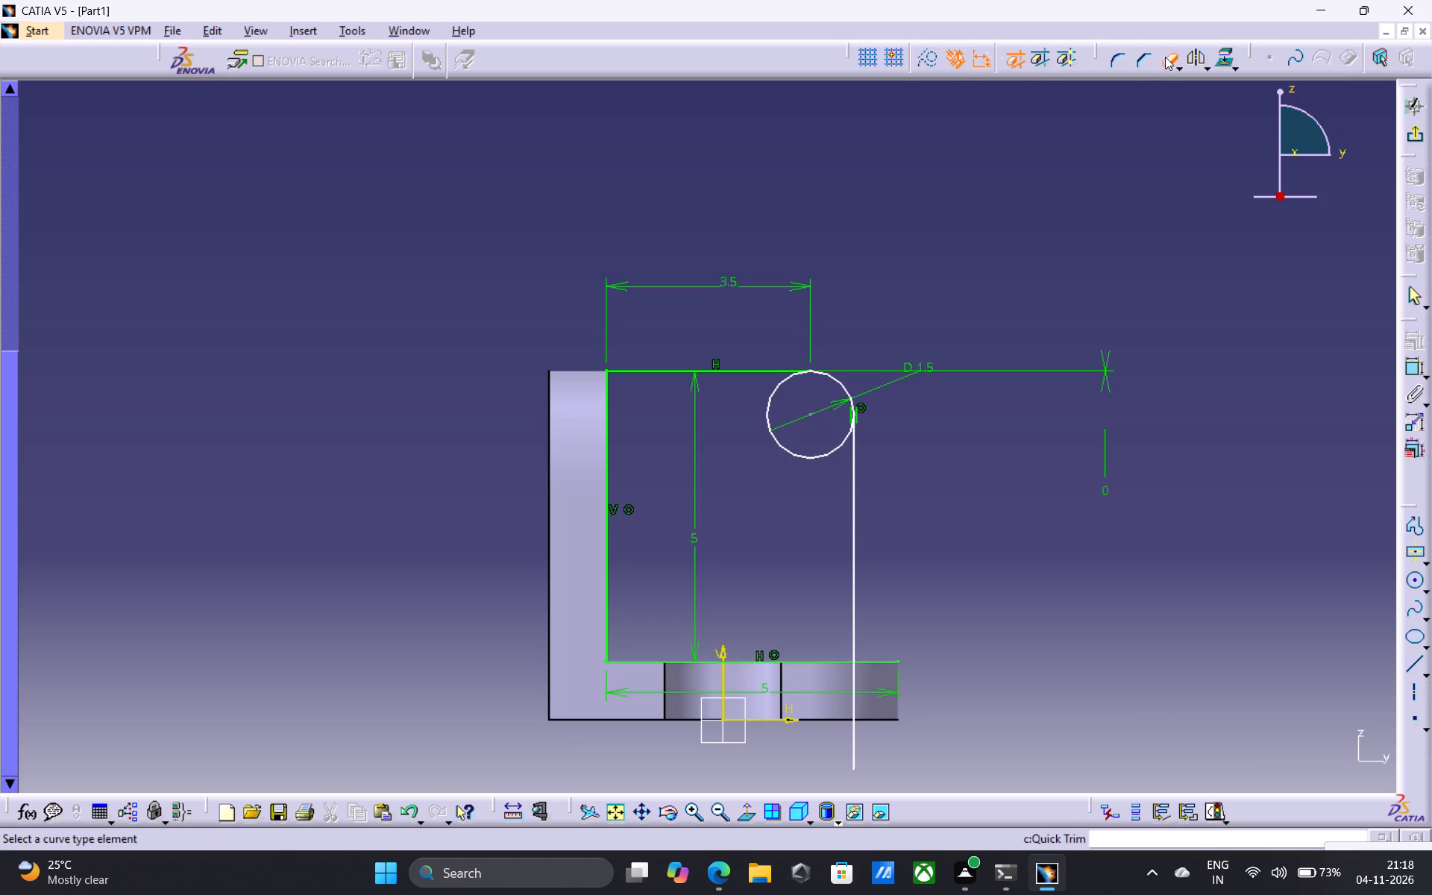
pyautogui.click(855, 713)
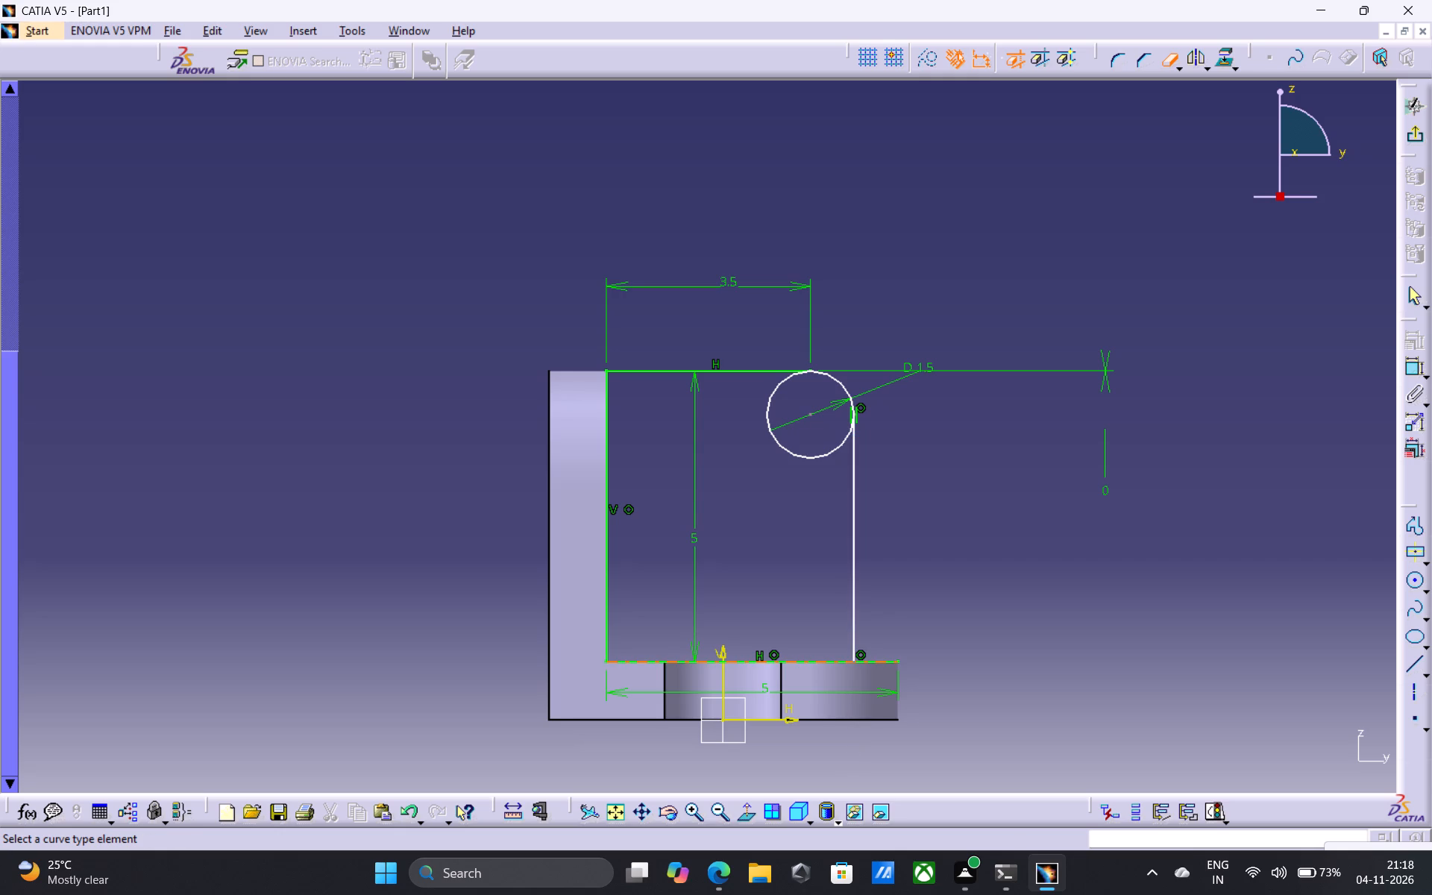
pyautogui.click(884, 659)
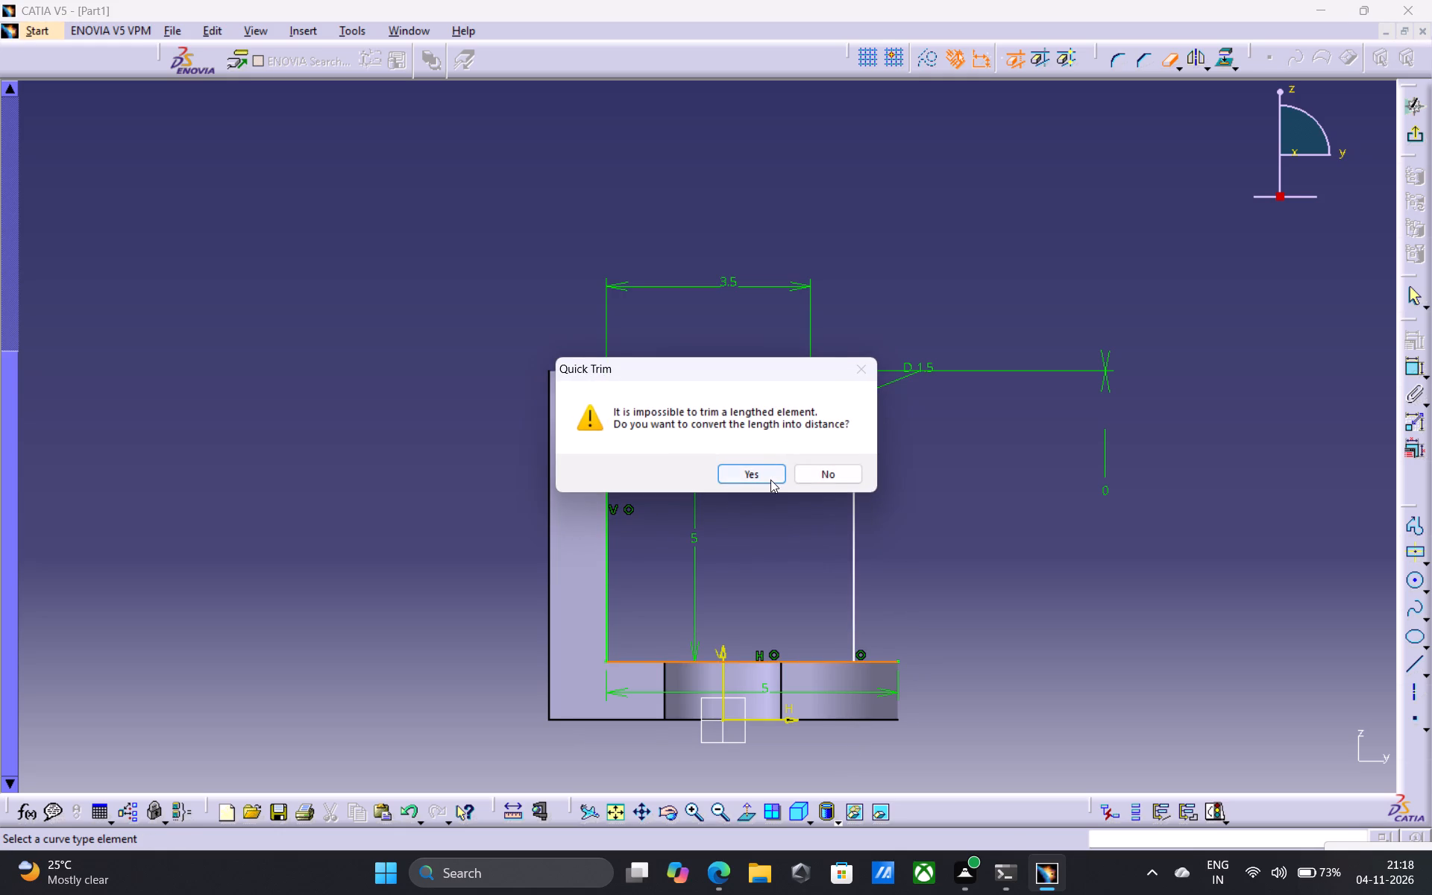
pyautogui.click(770, 479)
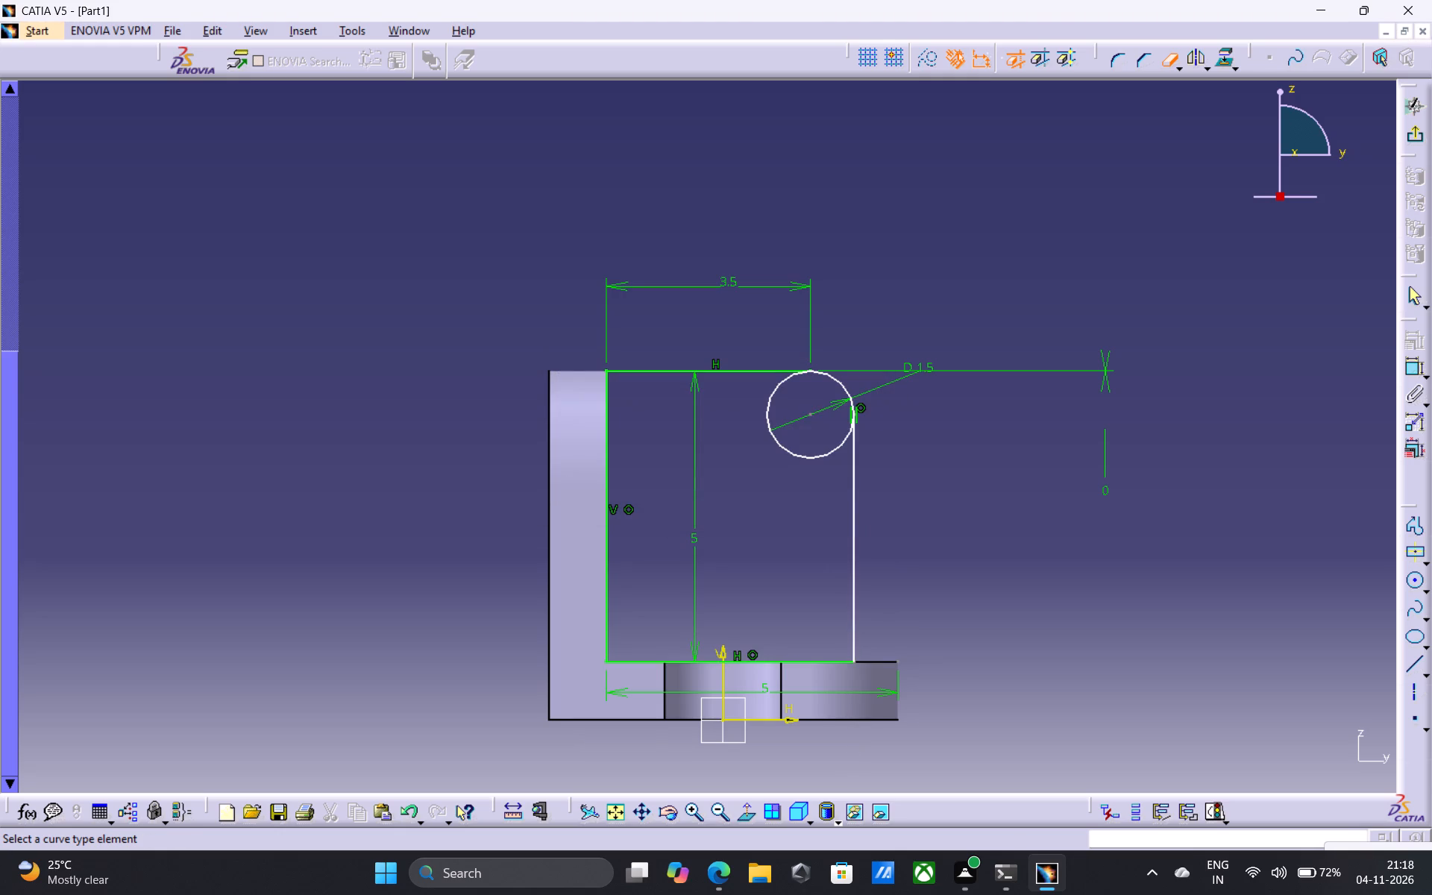
pyautogui.press('Escape')
pyautogui.press('Escape')
pyautogui.press('Escape')
pyautogui.press('Escape')
pyautogui.press('Escape')
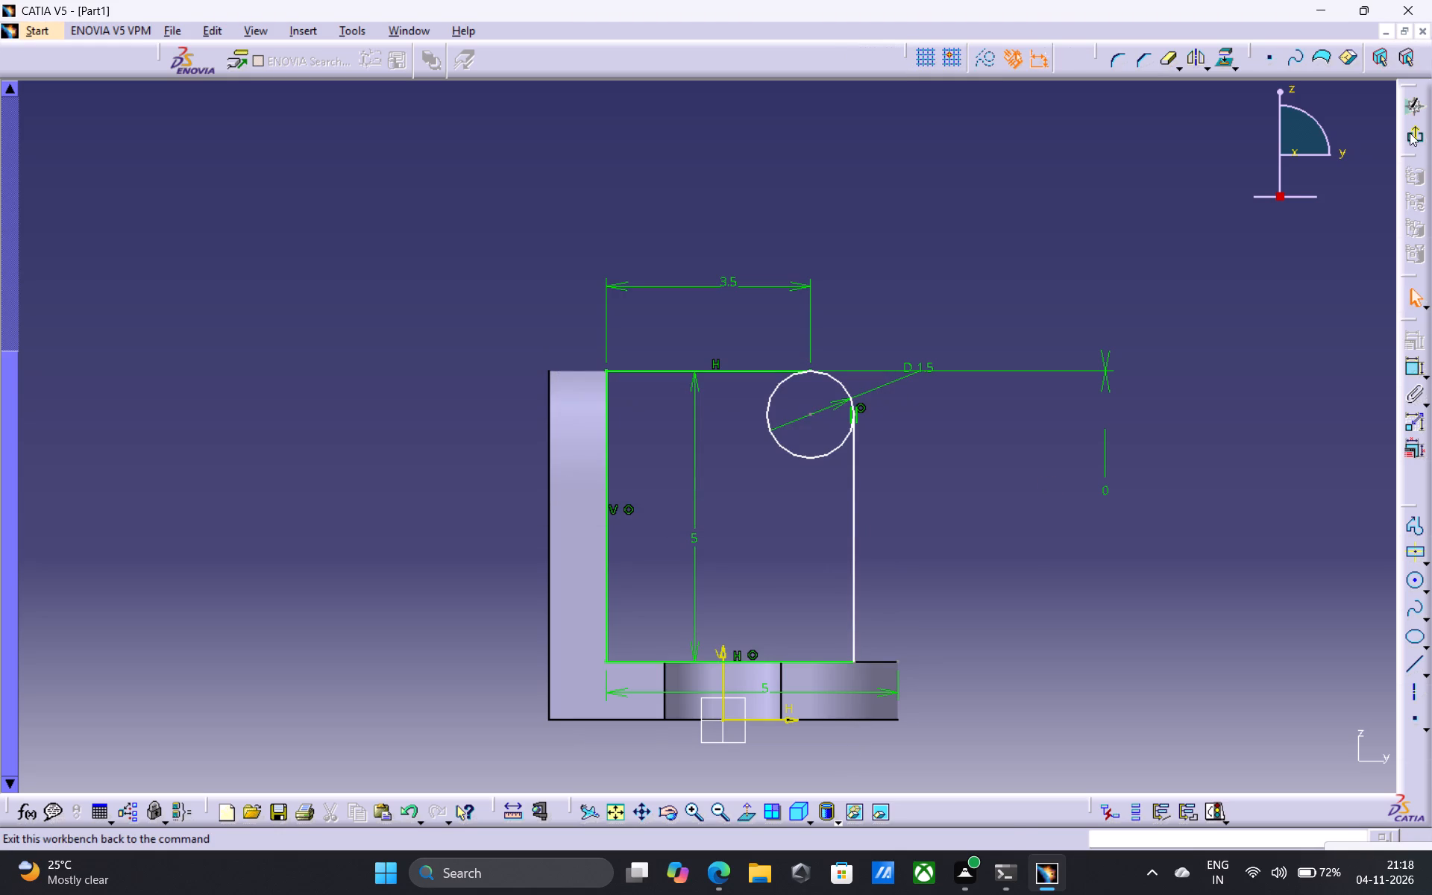
# Exit the side-profile sketch.
pyautogui.click(1414, 133)
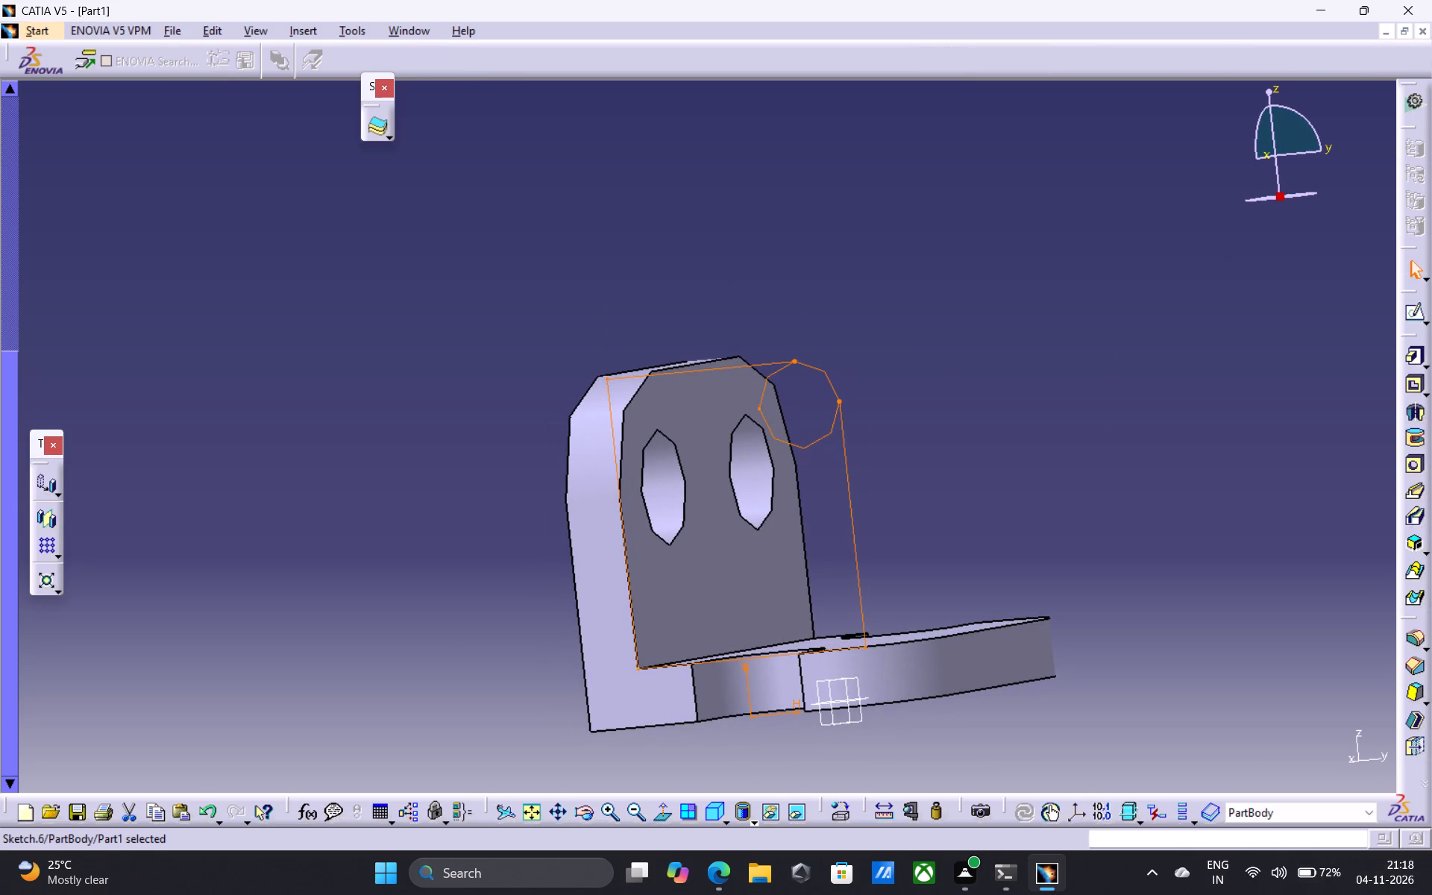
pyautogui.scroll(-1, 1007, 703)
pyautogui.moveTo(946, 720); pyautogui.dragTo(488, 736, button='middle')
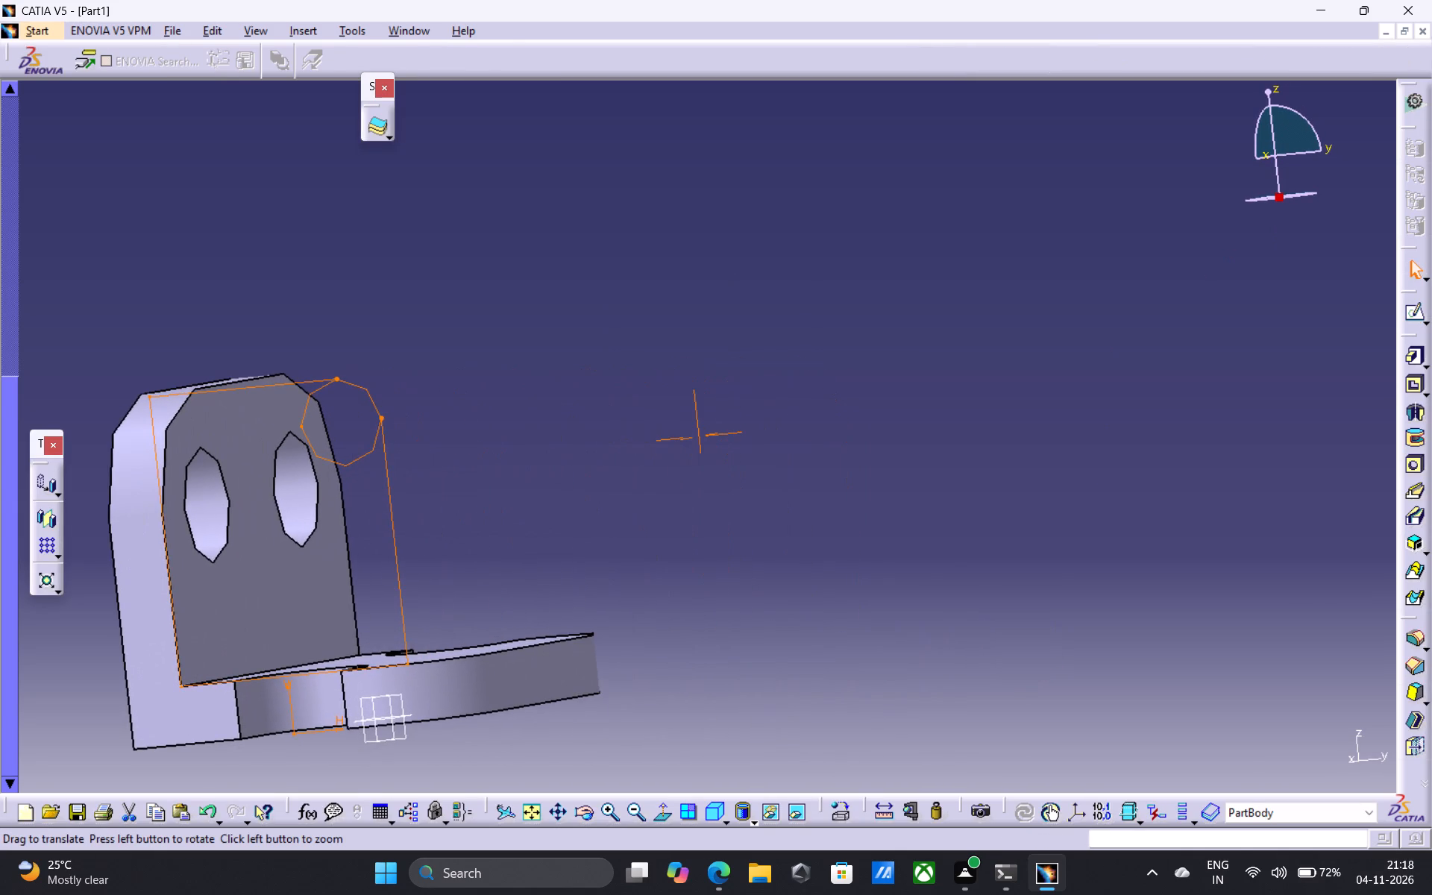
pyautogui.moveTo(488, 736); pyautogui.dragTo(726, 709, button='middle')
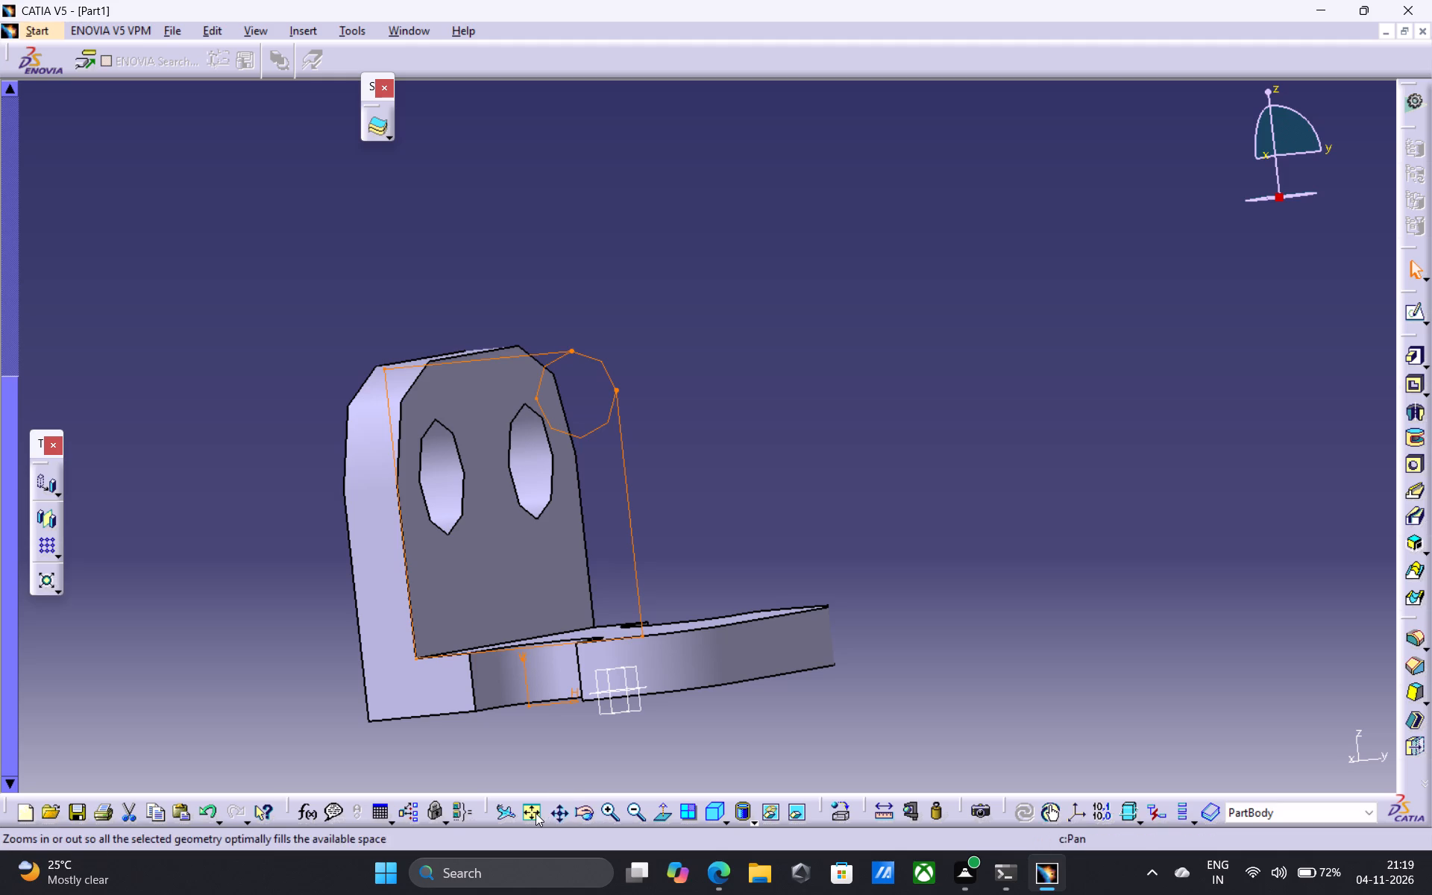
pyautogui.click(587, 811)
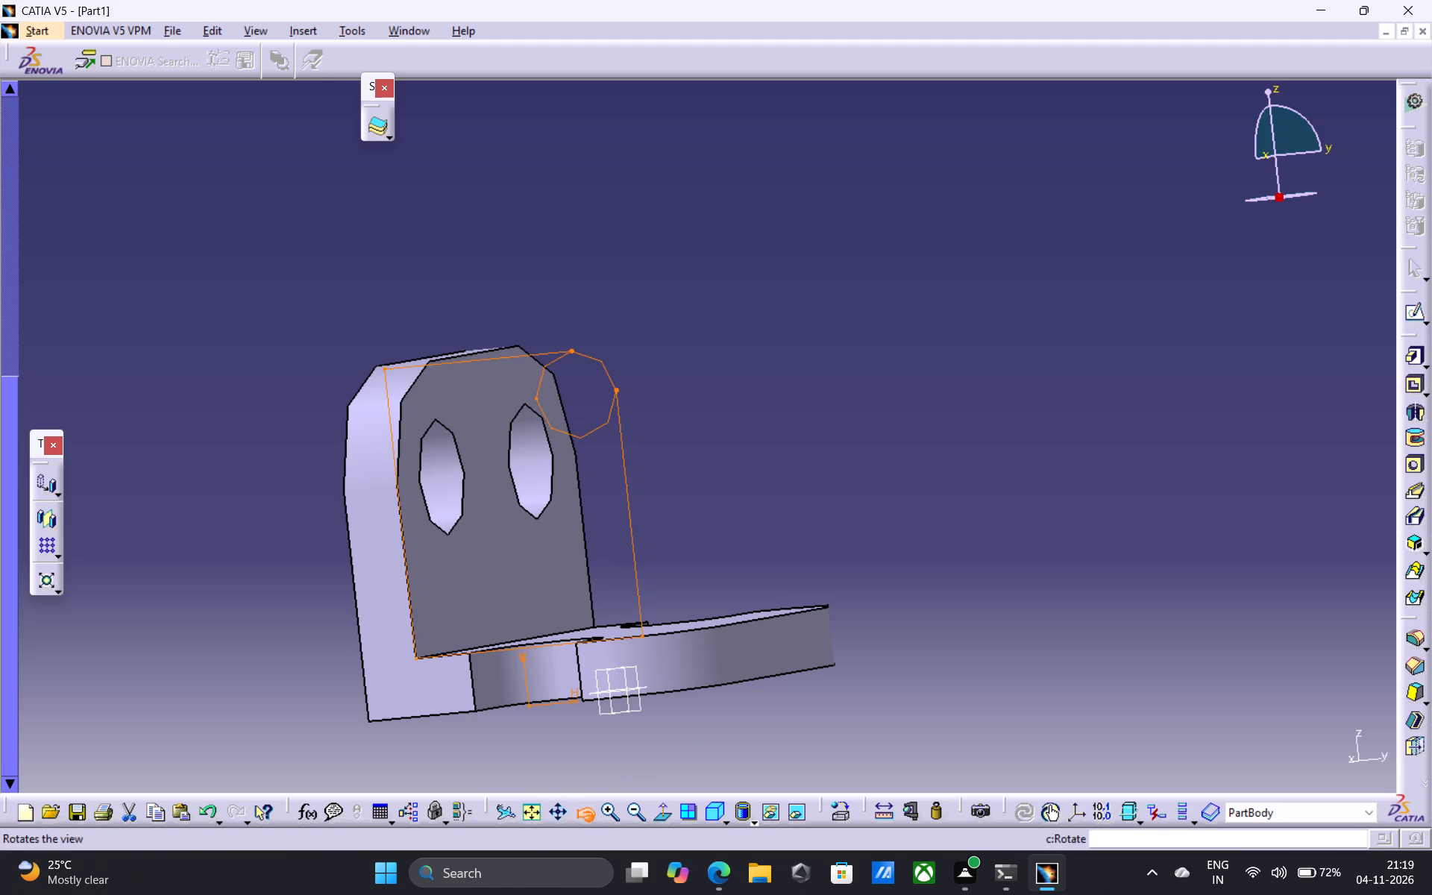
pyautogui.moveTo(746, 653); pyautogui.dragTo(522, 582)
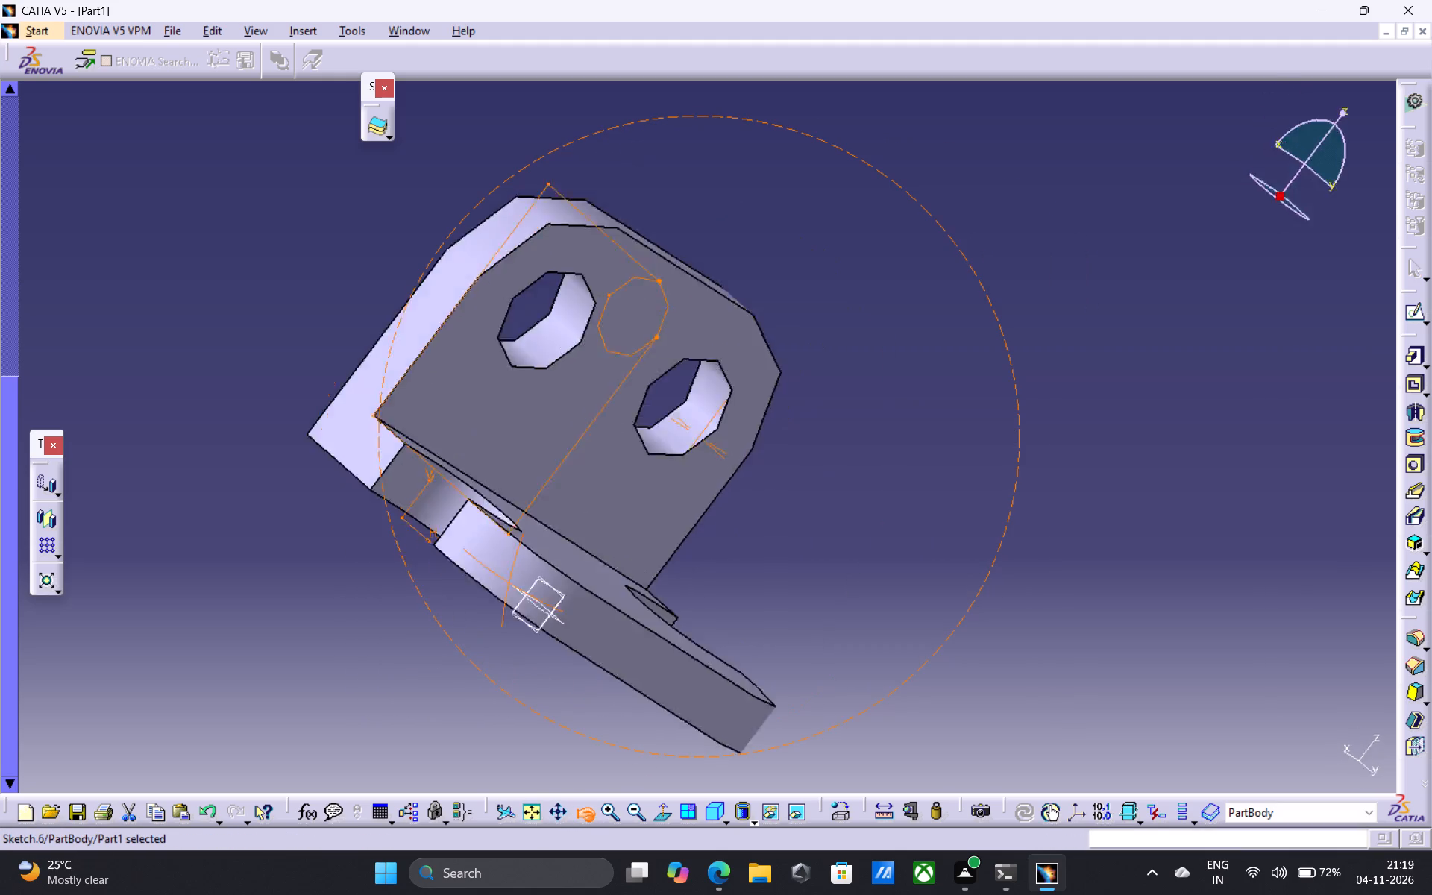
# Delete the side-profile sketch containing the circle from the part.
pyautogui.moveTo(522, 582); pyautogui.dragTo(708, 688)
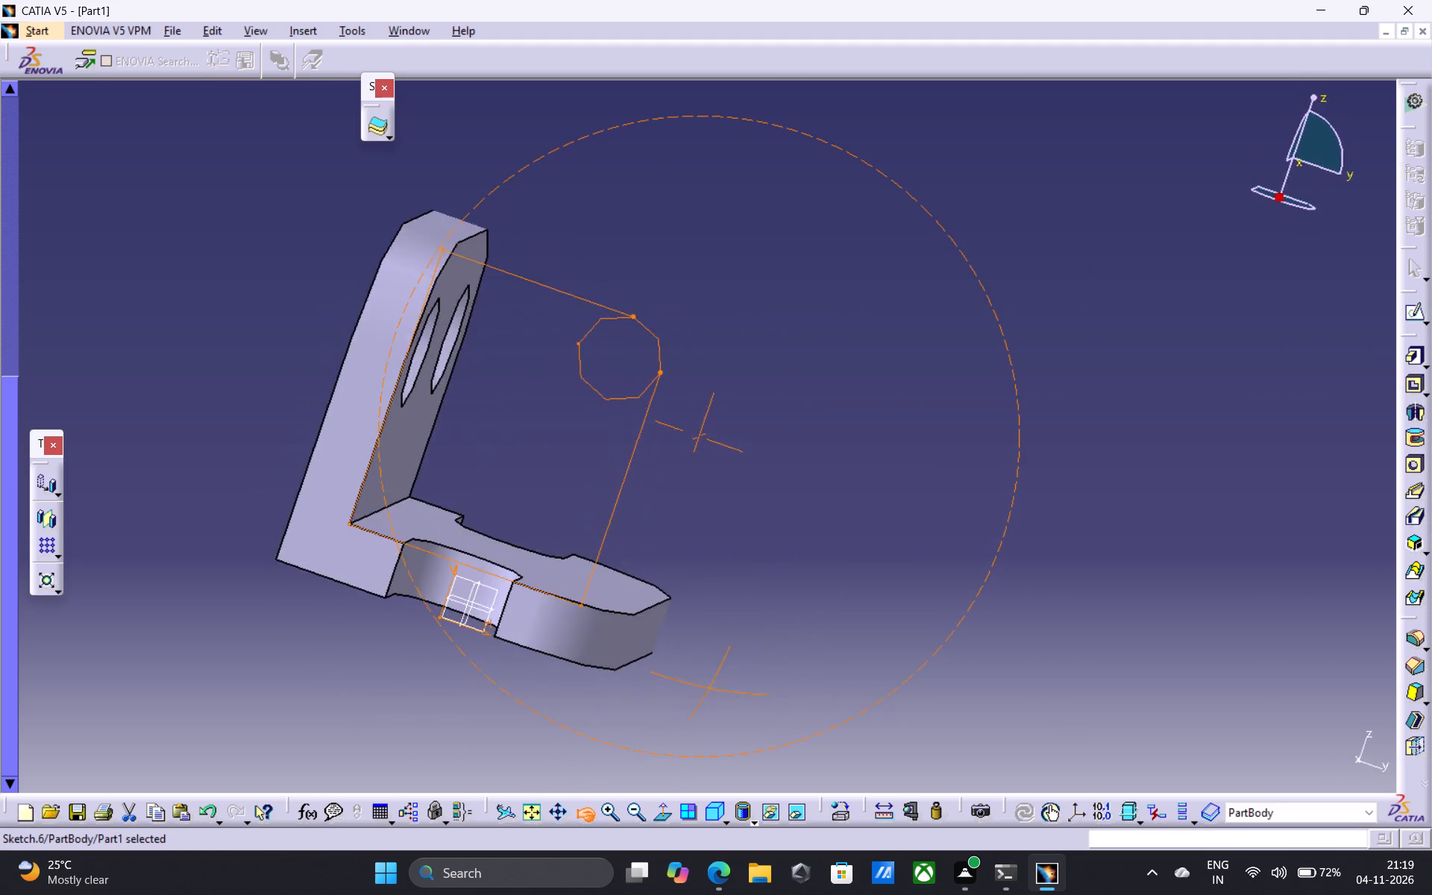
pyautogui.moveTo(708, 688); pyautogui.dragTo(817, 679)
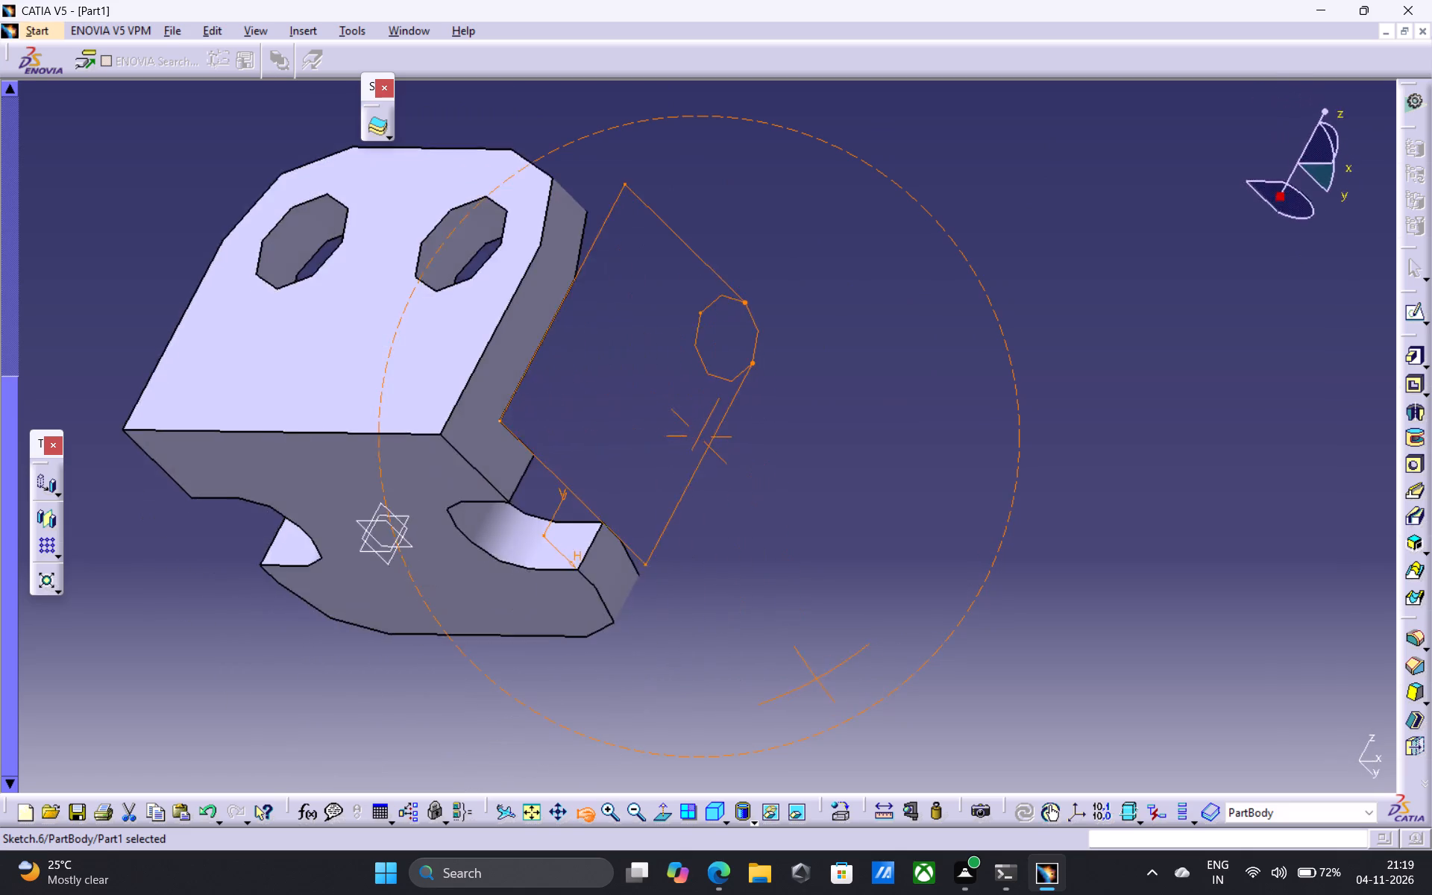
pyautogui.moveTo(817, 679); pyautogui.dragTo(788, 709)
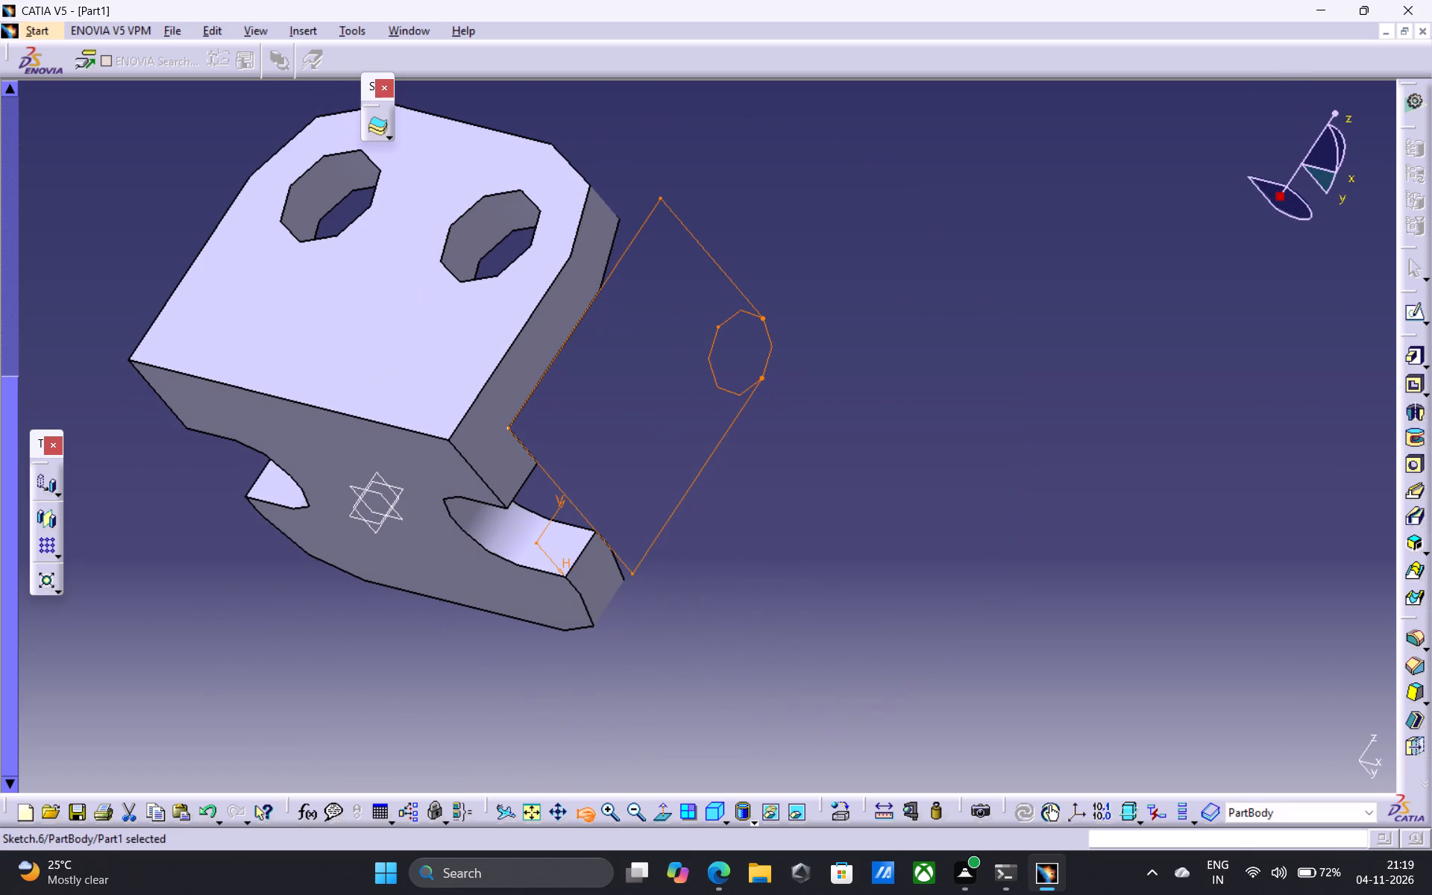
pyautogui.press('Delete')
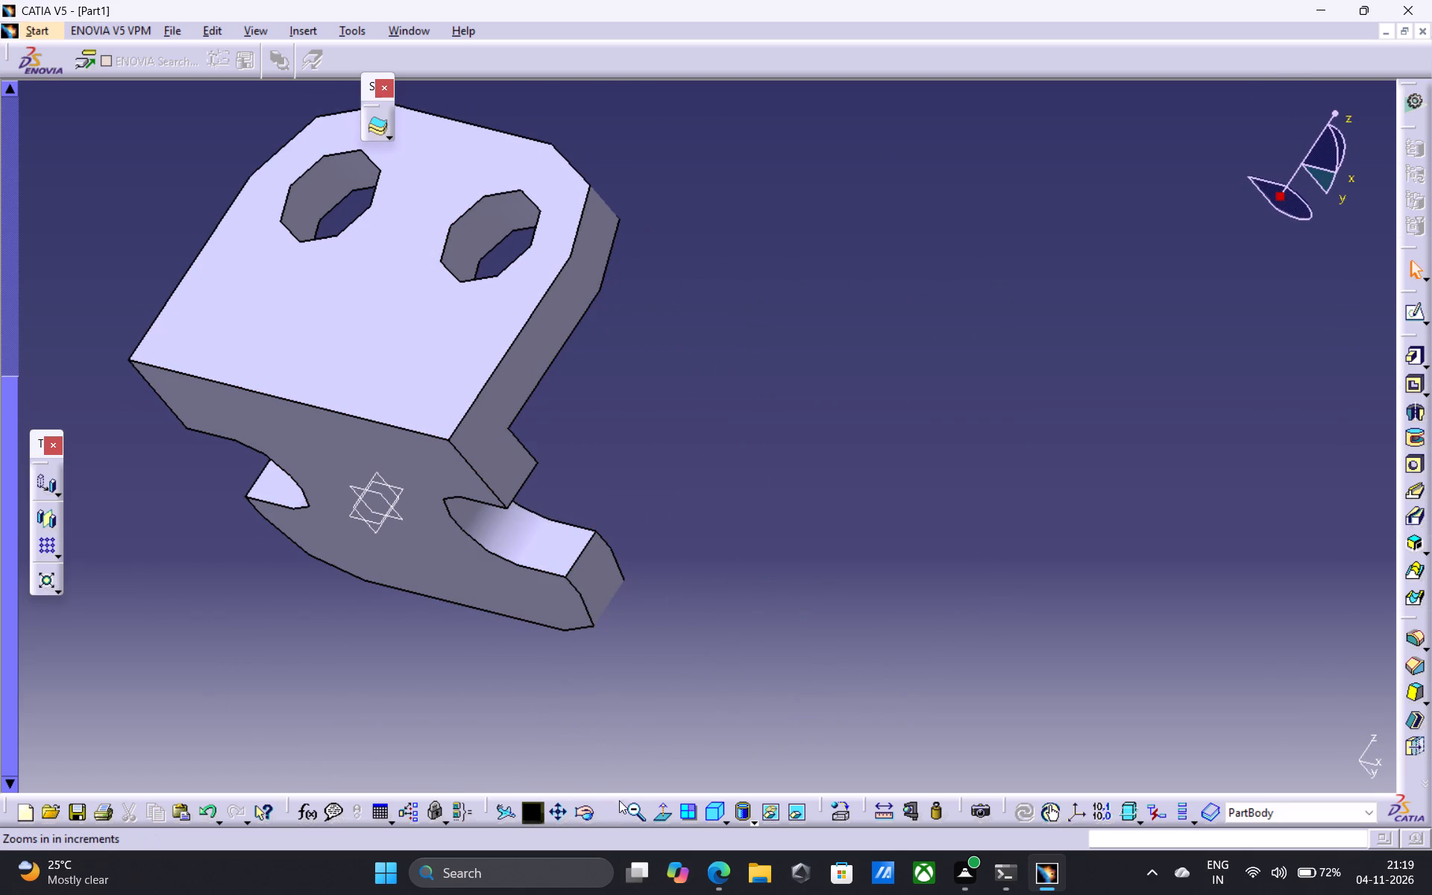
# Start a new sketch on the yz reference plane, viewing the bracket's L-shaped side profile.
pyautogui.click(591, 817)
pyautogui.moveTo(392, 398); pyautogui.dragTo(274, 559)
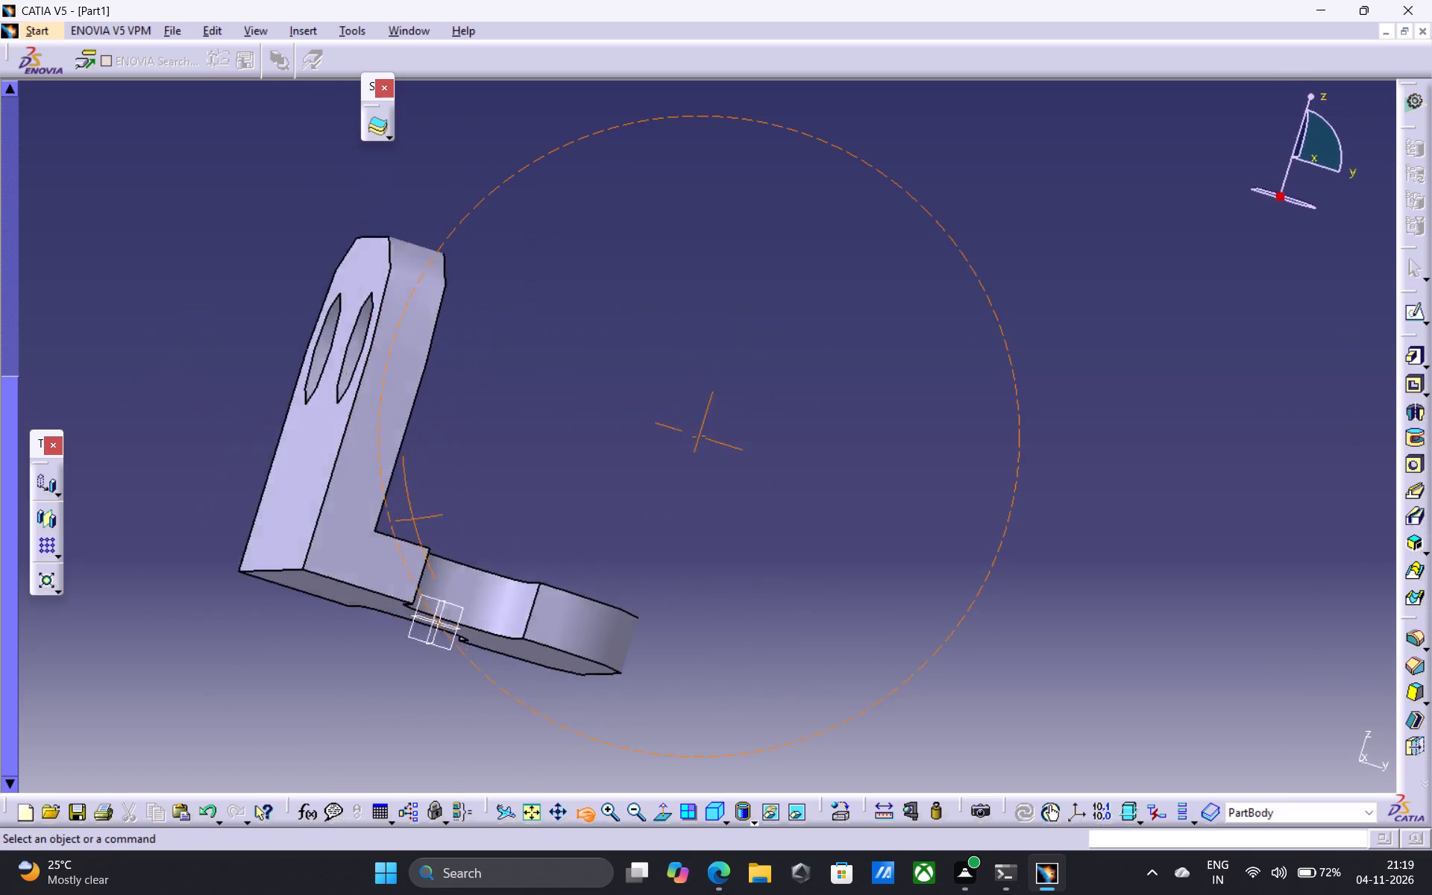
pyautogui.moveTo(274, 559); pyautogui.dragTo(2, 619)
pyautogui.press('Escape')
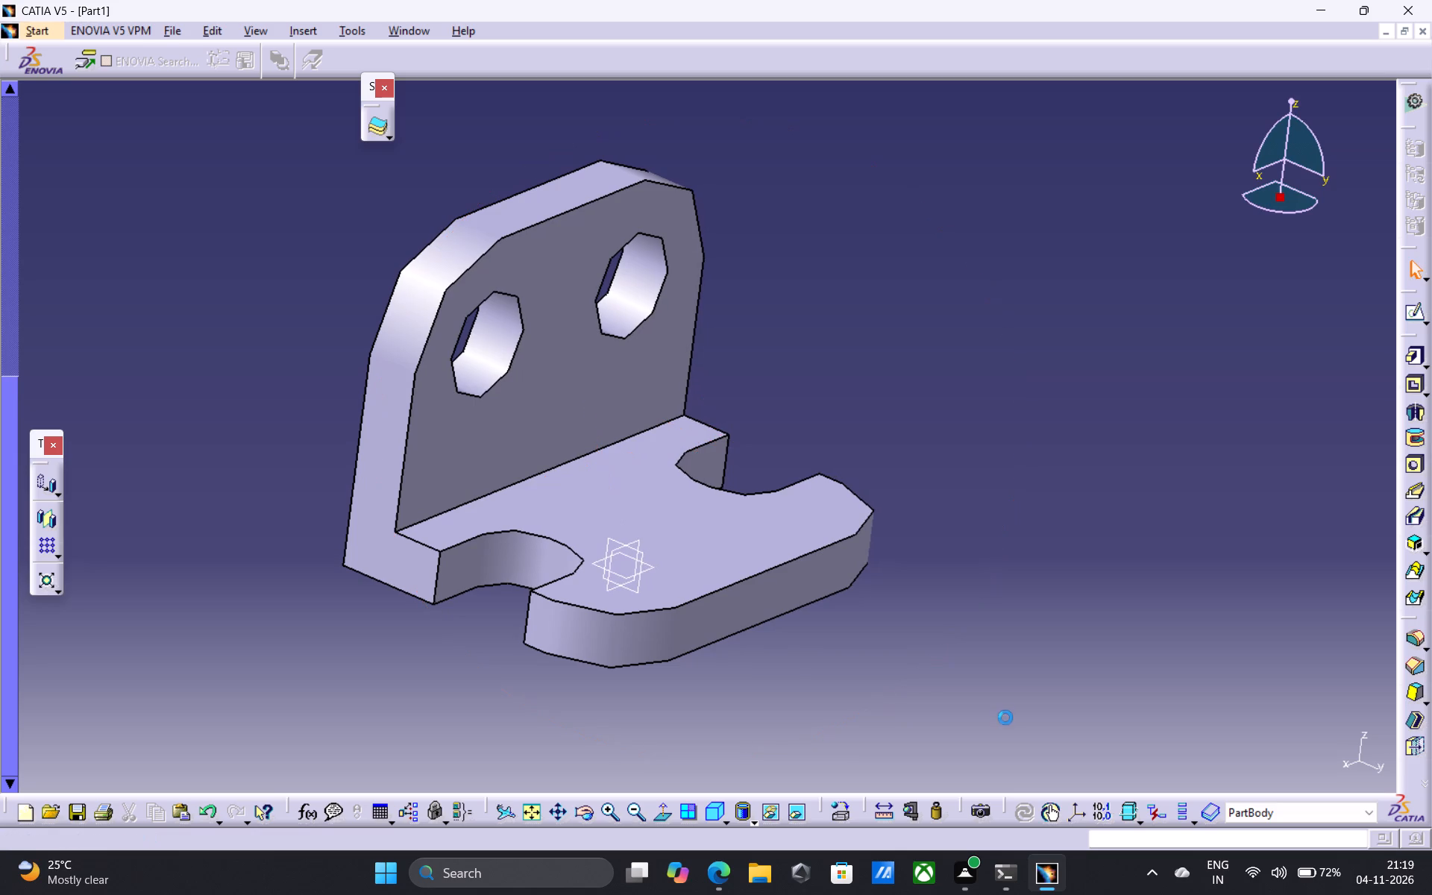
pyautogui.press('Escape')
pyautogui.press('Escape')
pyautogui.press('Escape')
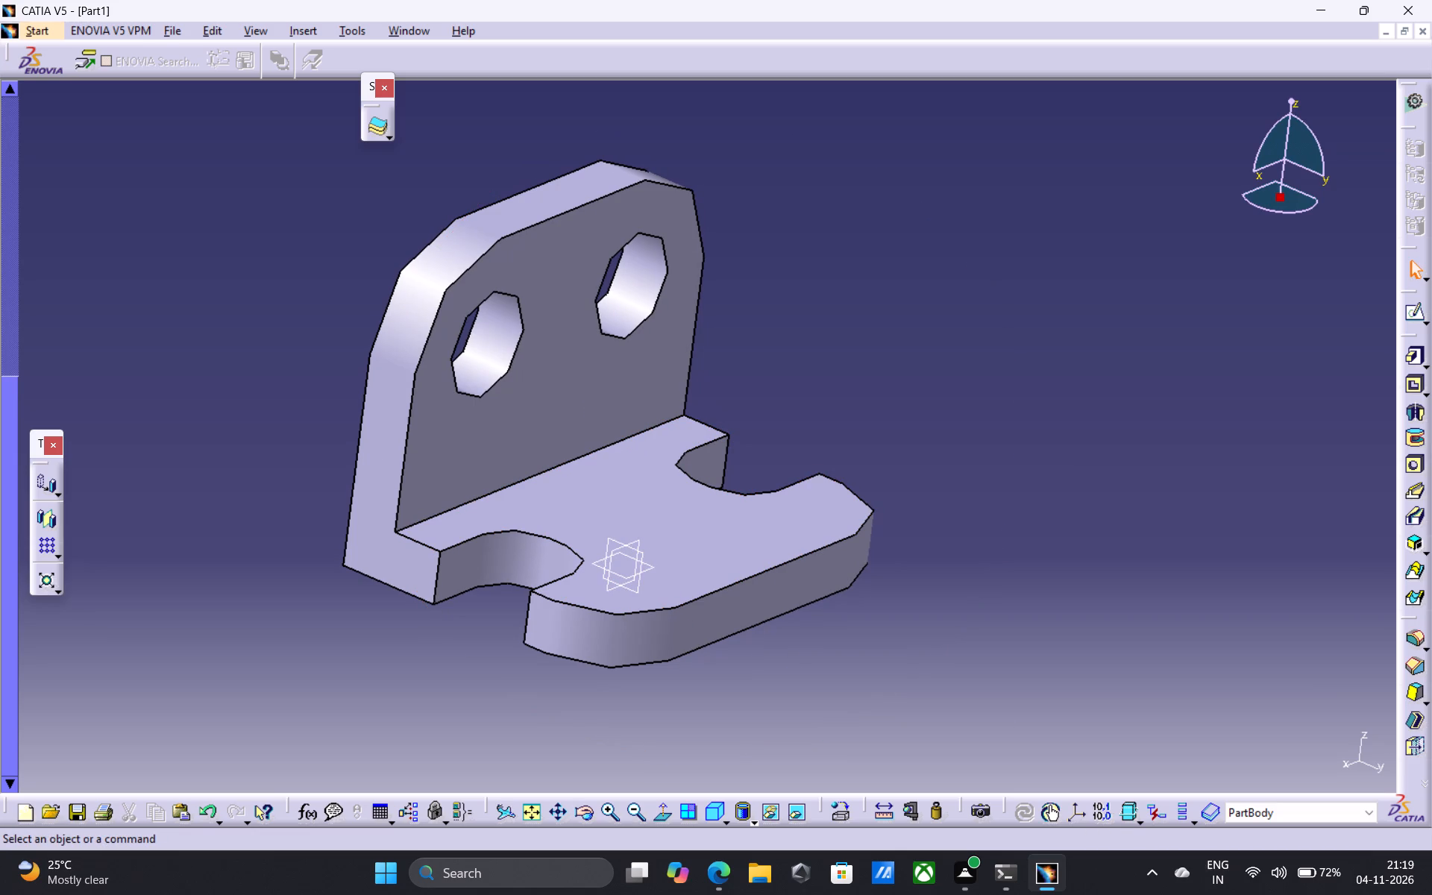
pyautogui.click(643, 557)
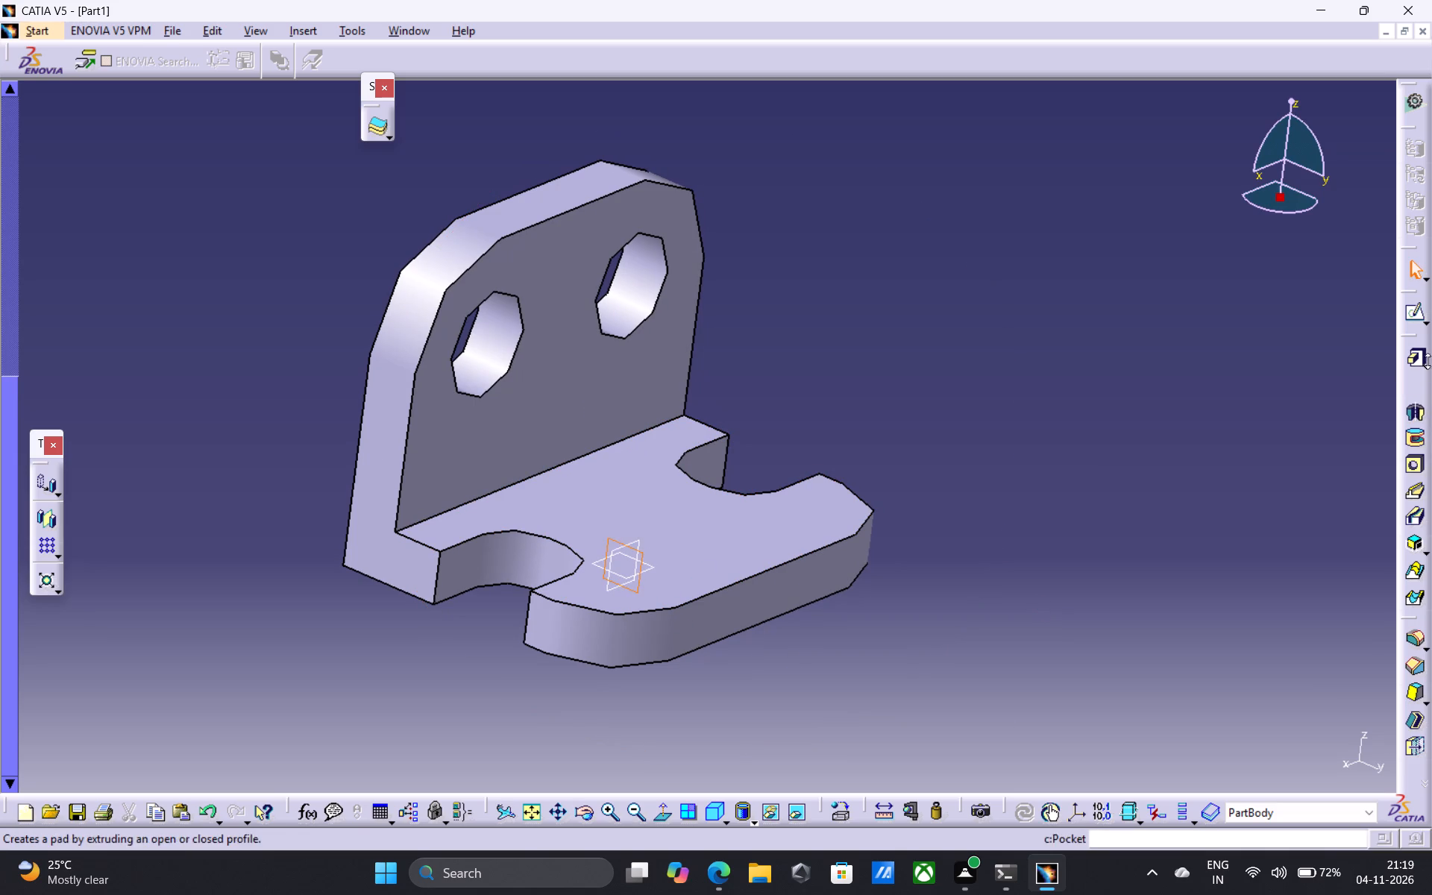
pyautogui.click(1420, 314)
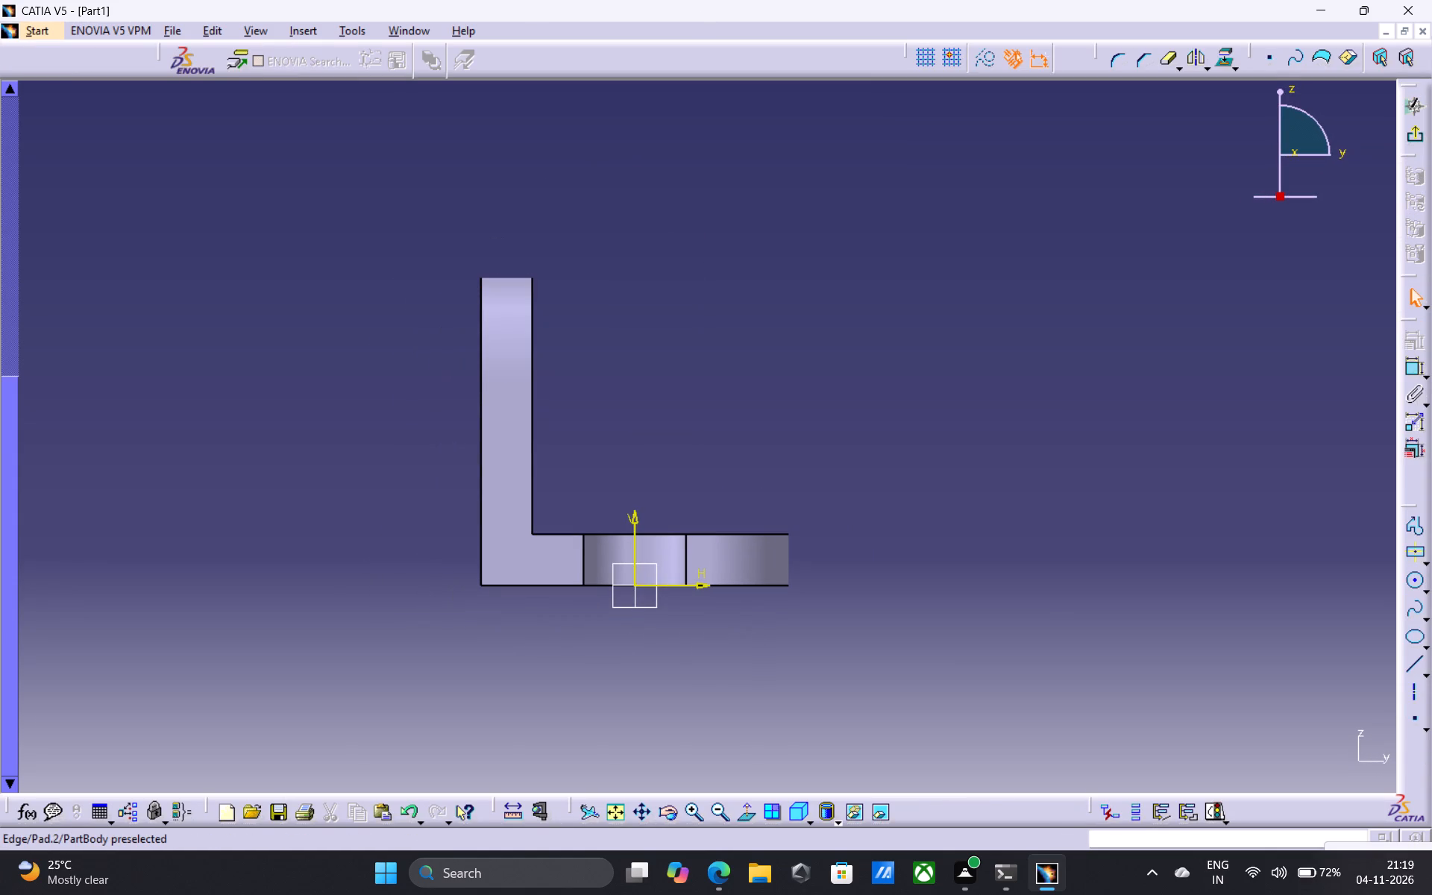
# Sketch a horizontal line beyond the base plate's free end, near the upright's top height, and set its length to 3.5 mm.
pyautogui.click(1406, 668)
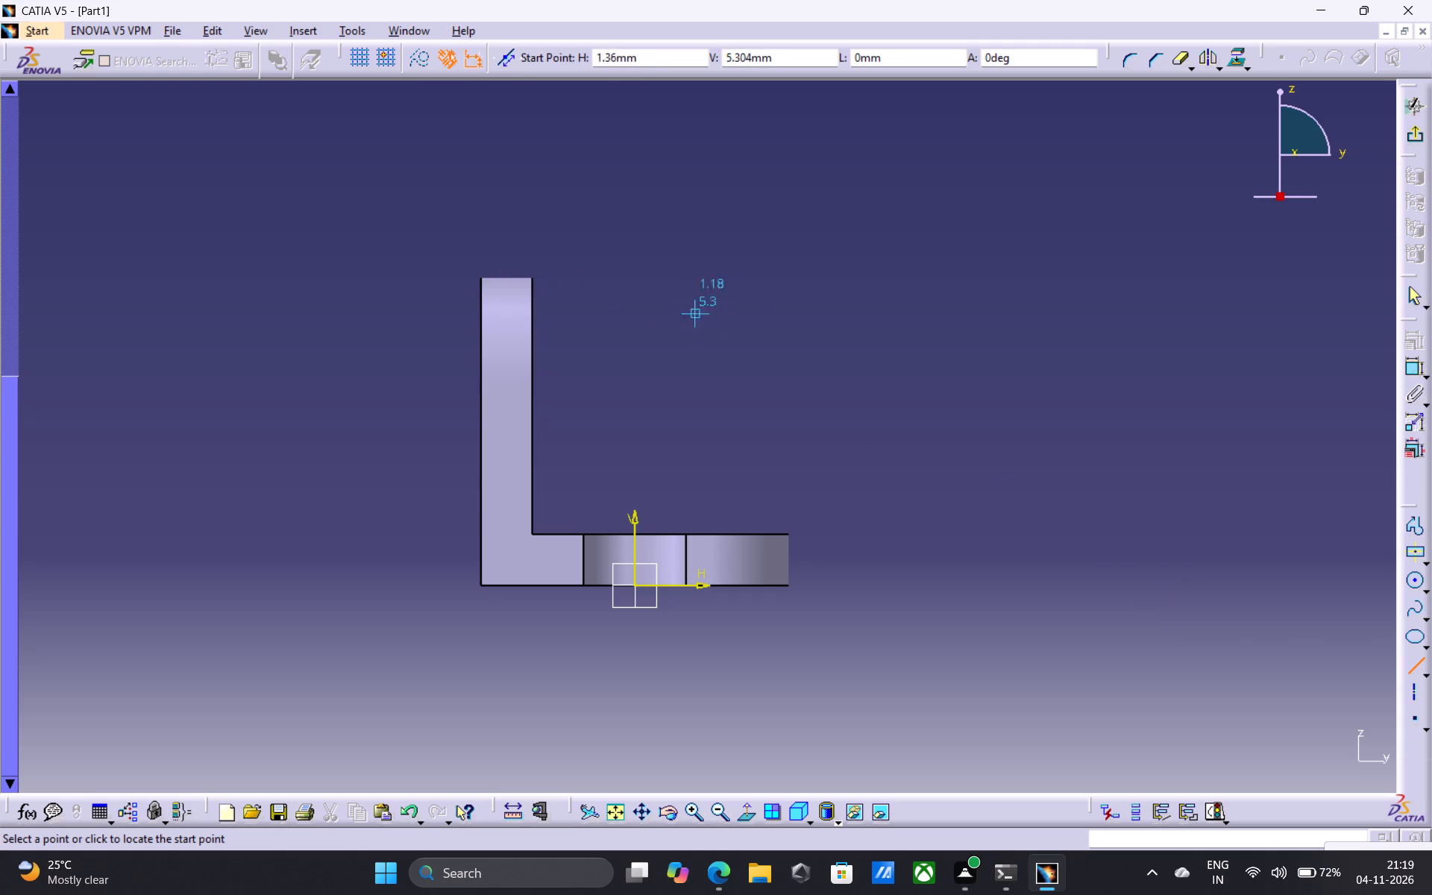
pyautogui.click(909, 311)
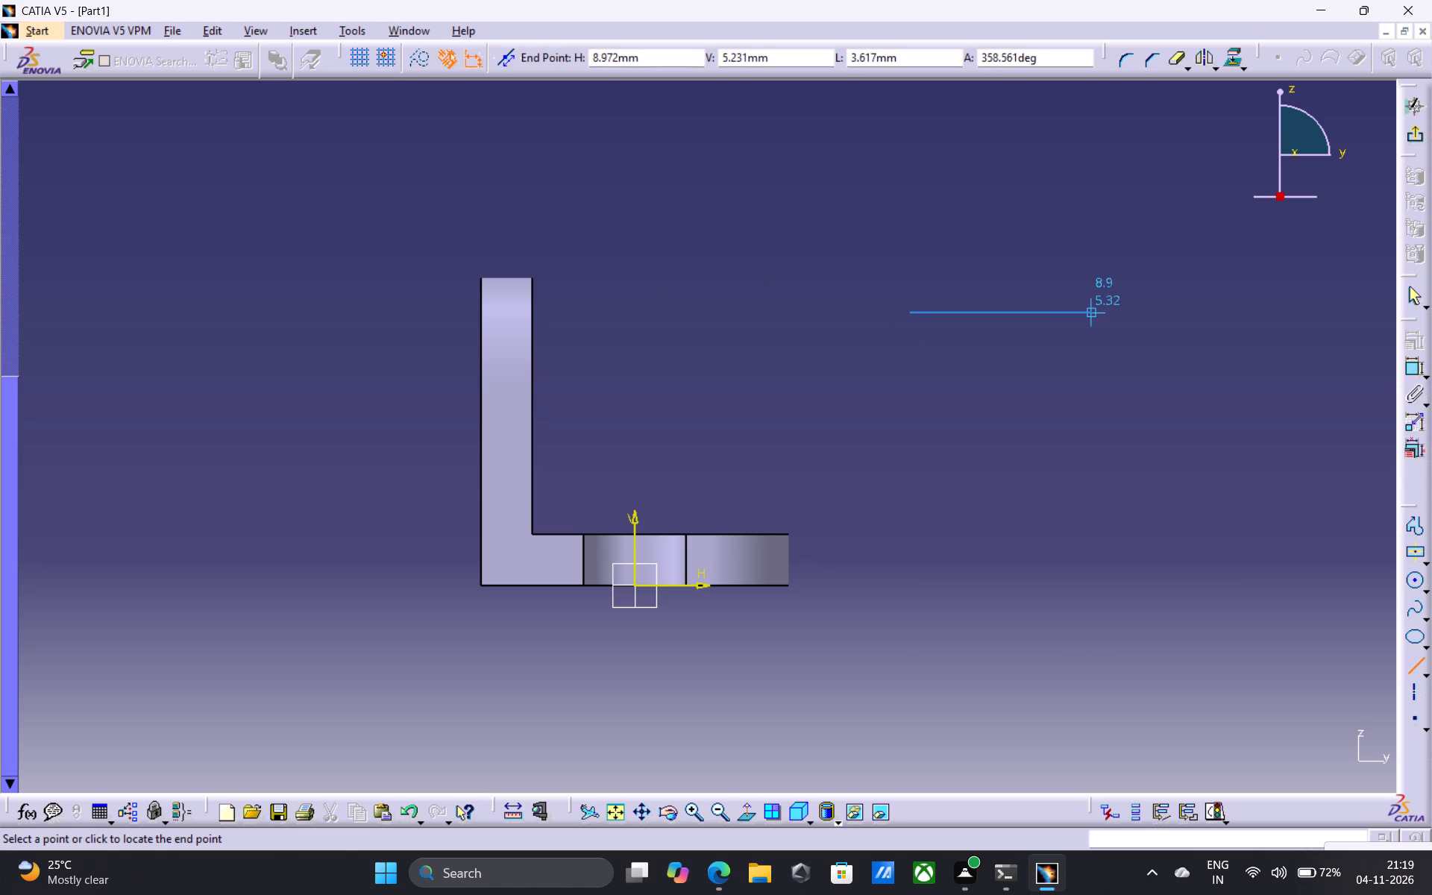
pyautogui.click(1100, 313)
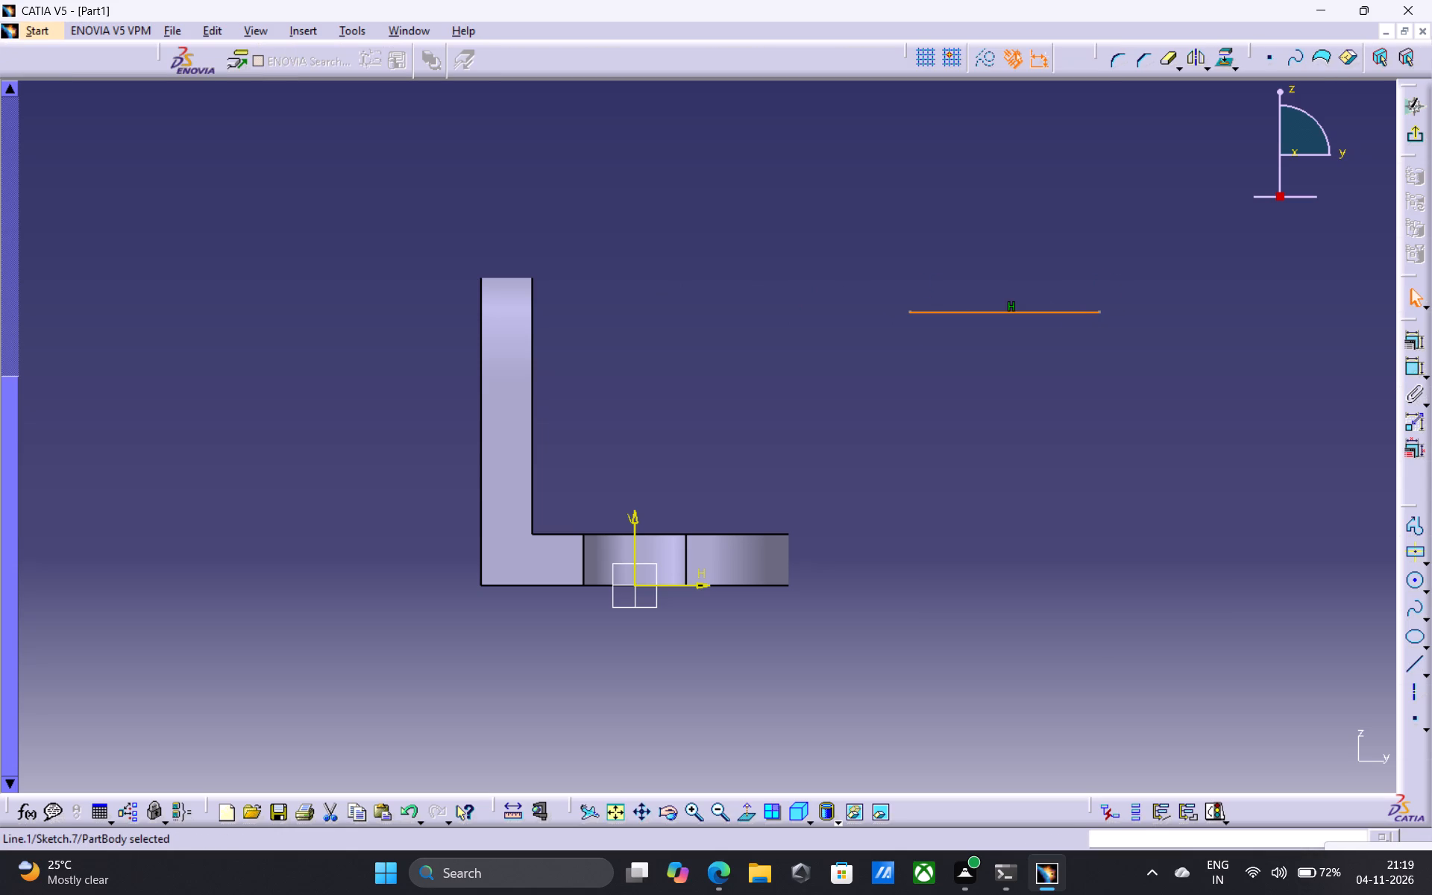
pyautogui.moveTo(1409, 370); pyautogui.dragTo(1401, 370)
pyautogui.click(995, 311)
pyautogui.click(1408, 368)
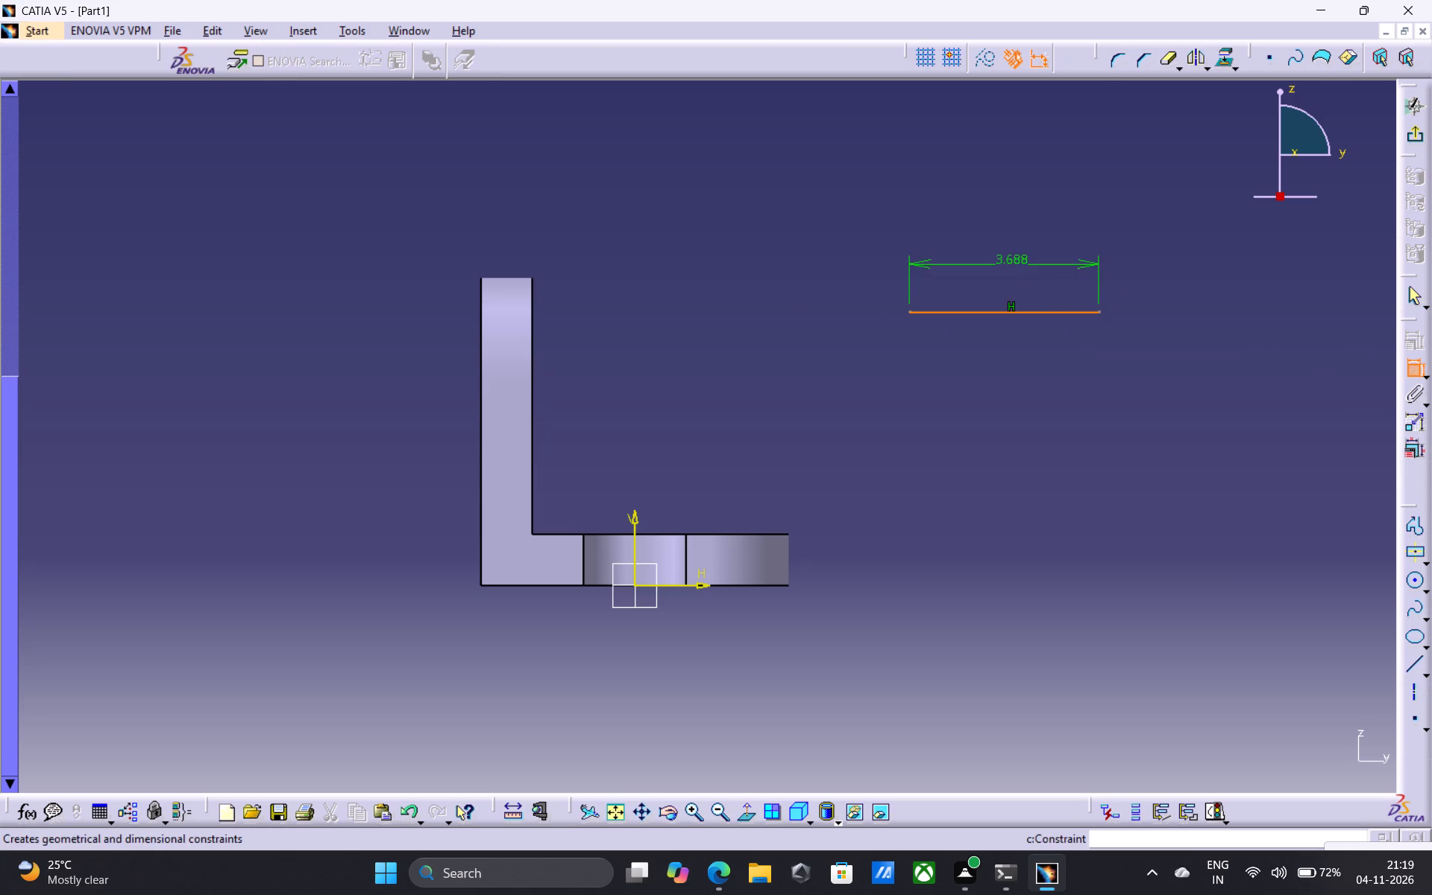
pyautogui.click(1005, 258)
pyautogui.doubleClick(1008, 251)
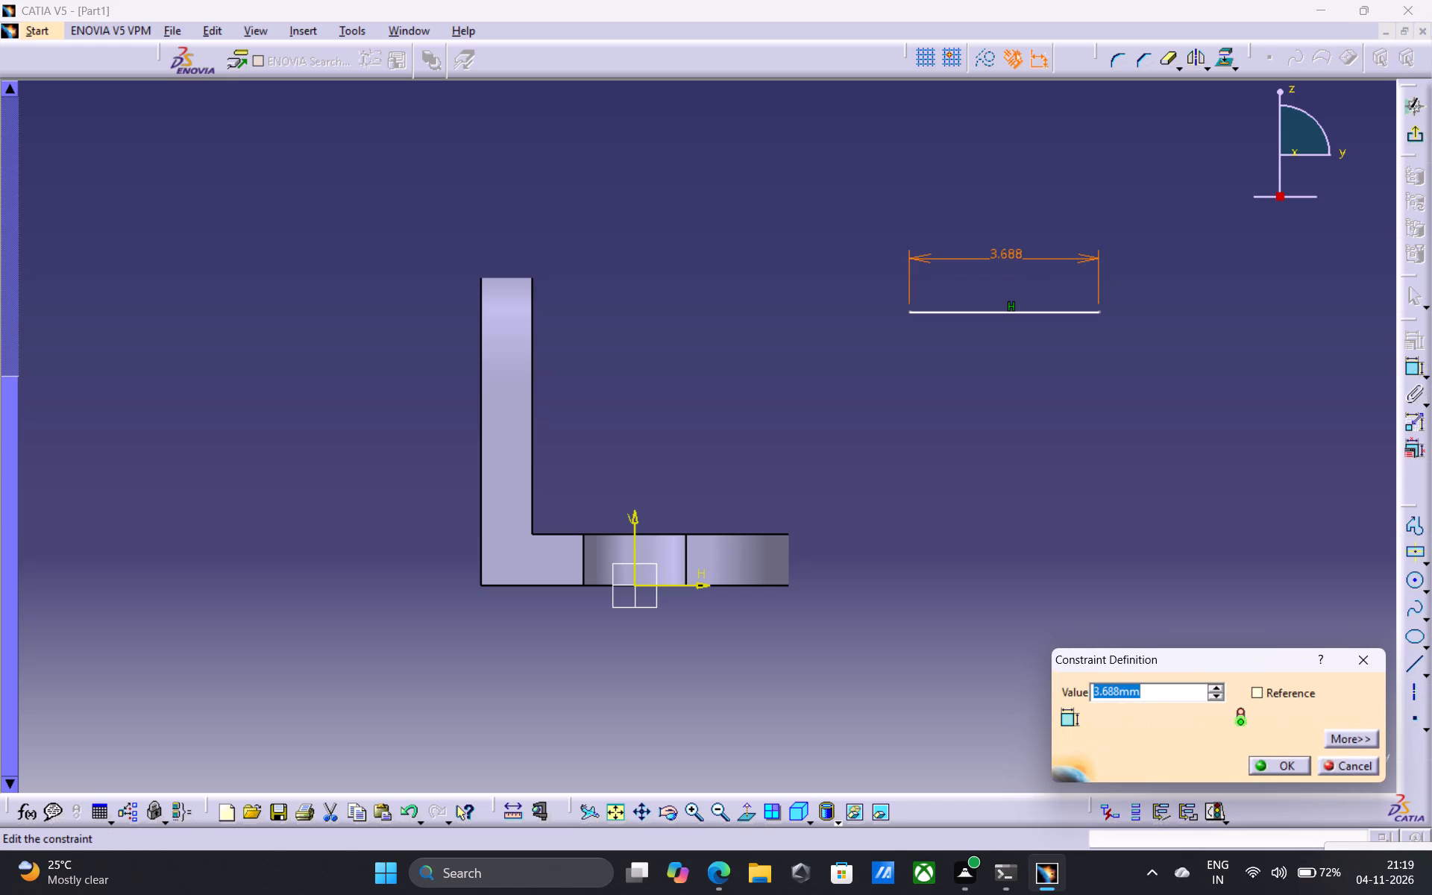
pyautogui.write('3.5')
pyautogui.press('Return')
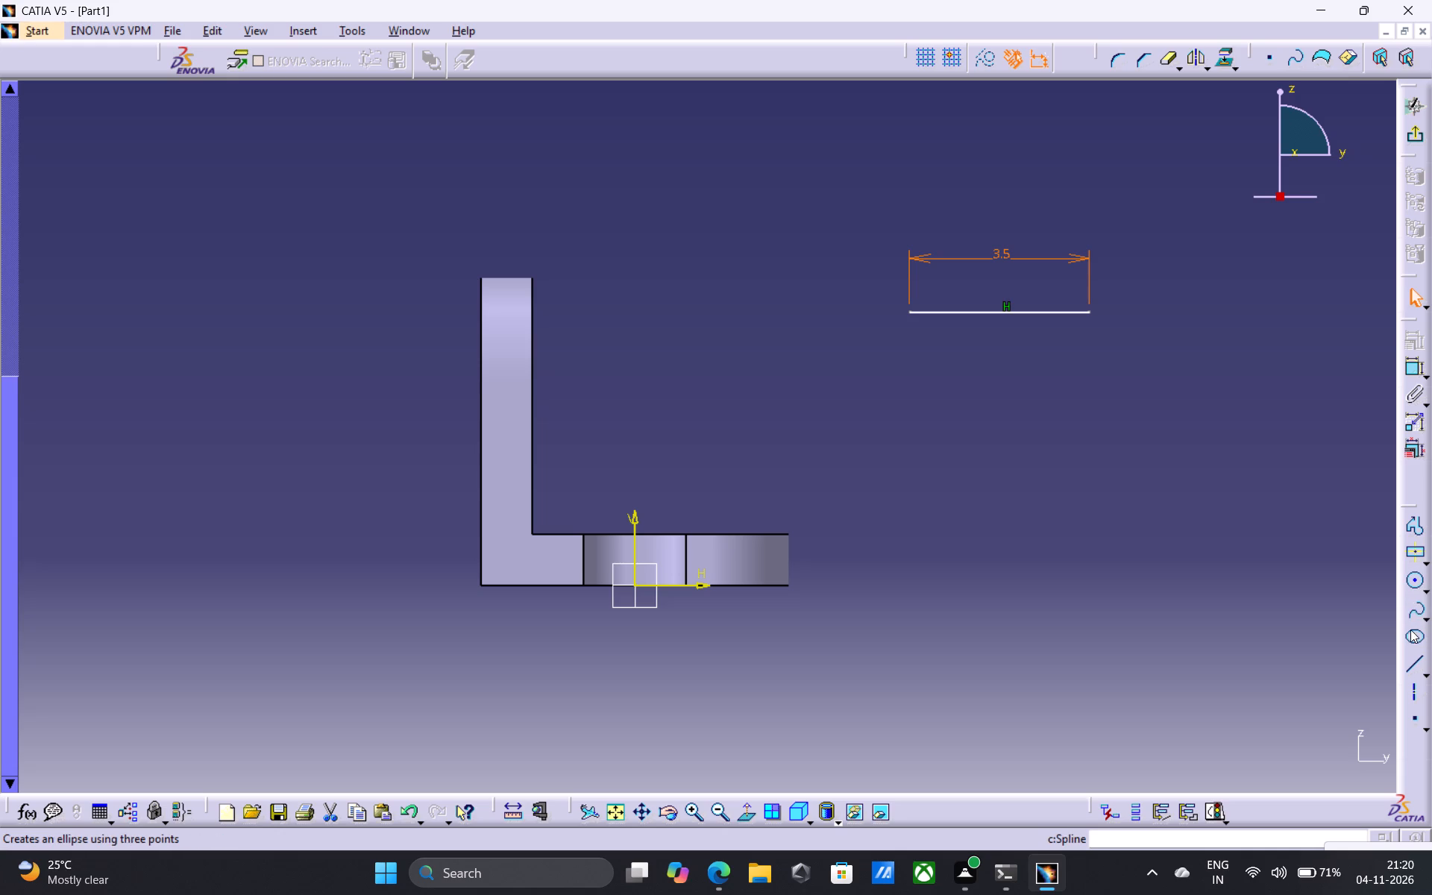
# Sketch a vertical line downward from the horizontal line's outer end and set its length to 1.5 mm.
pyautogui.click(1418, 660)
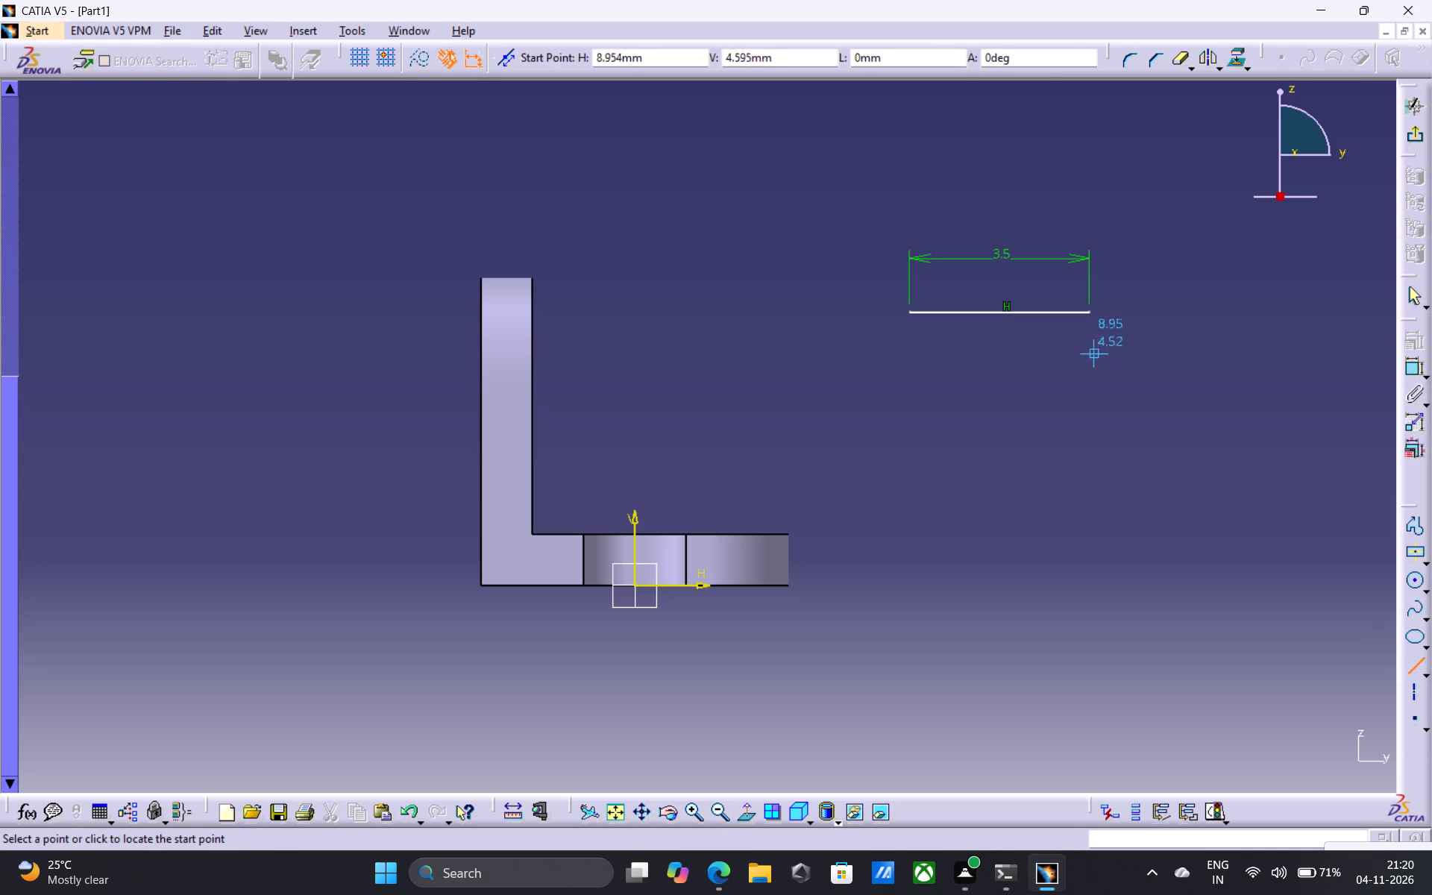
pyautogui.click(1092, 310)
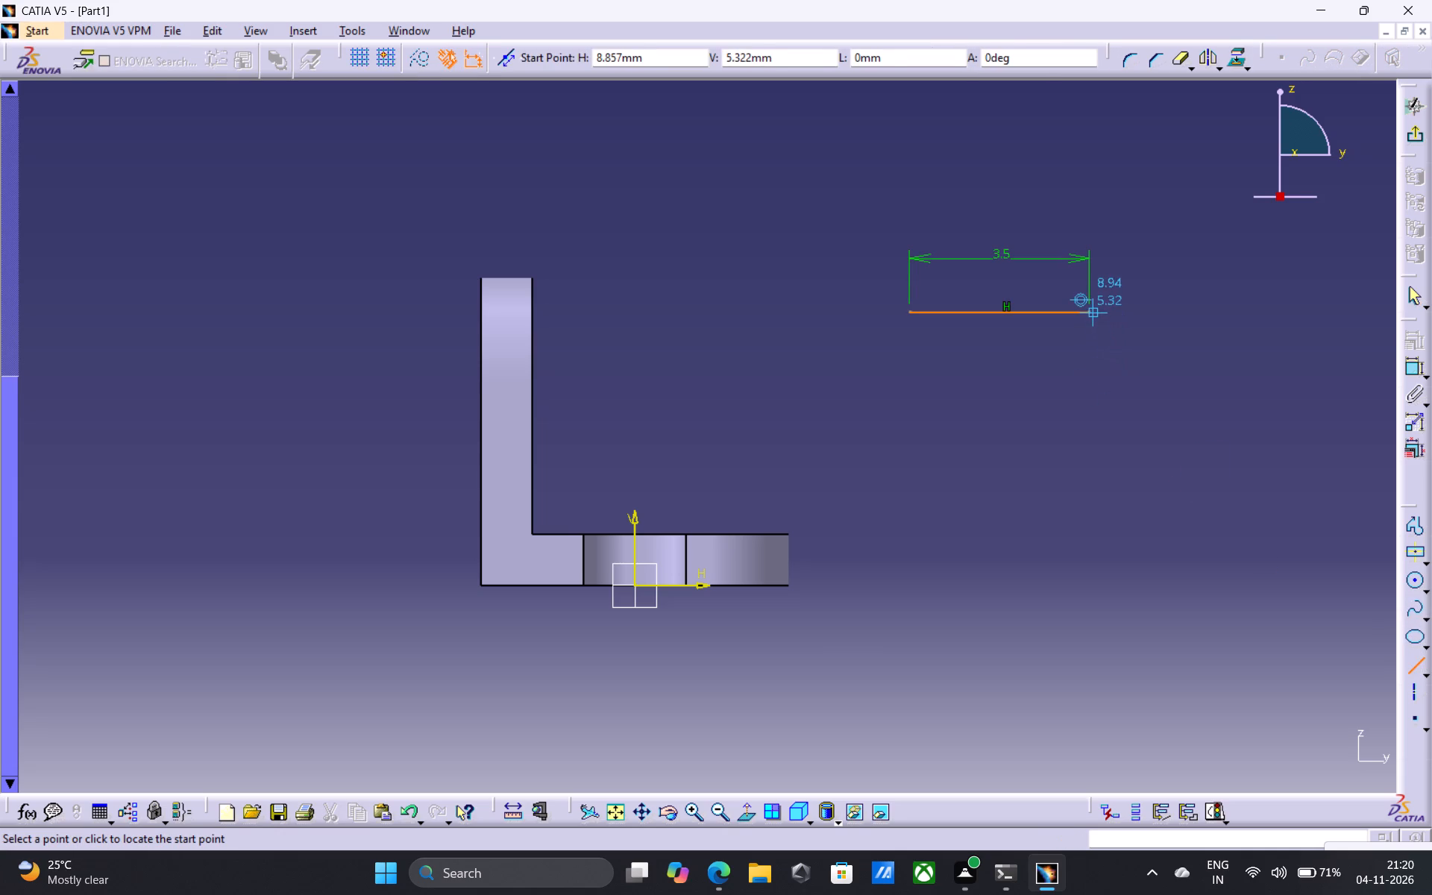
pyautogui.click(1090, 447)
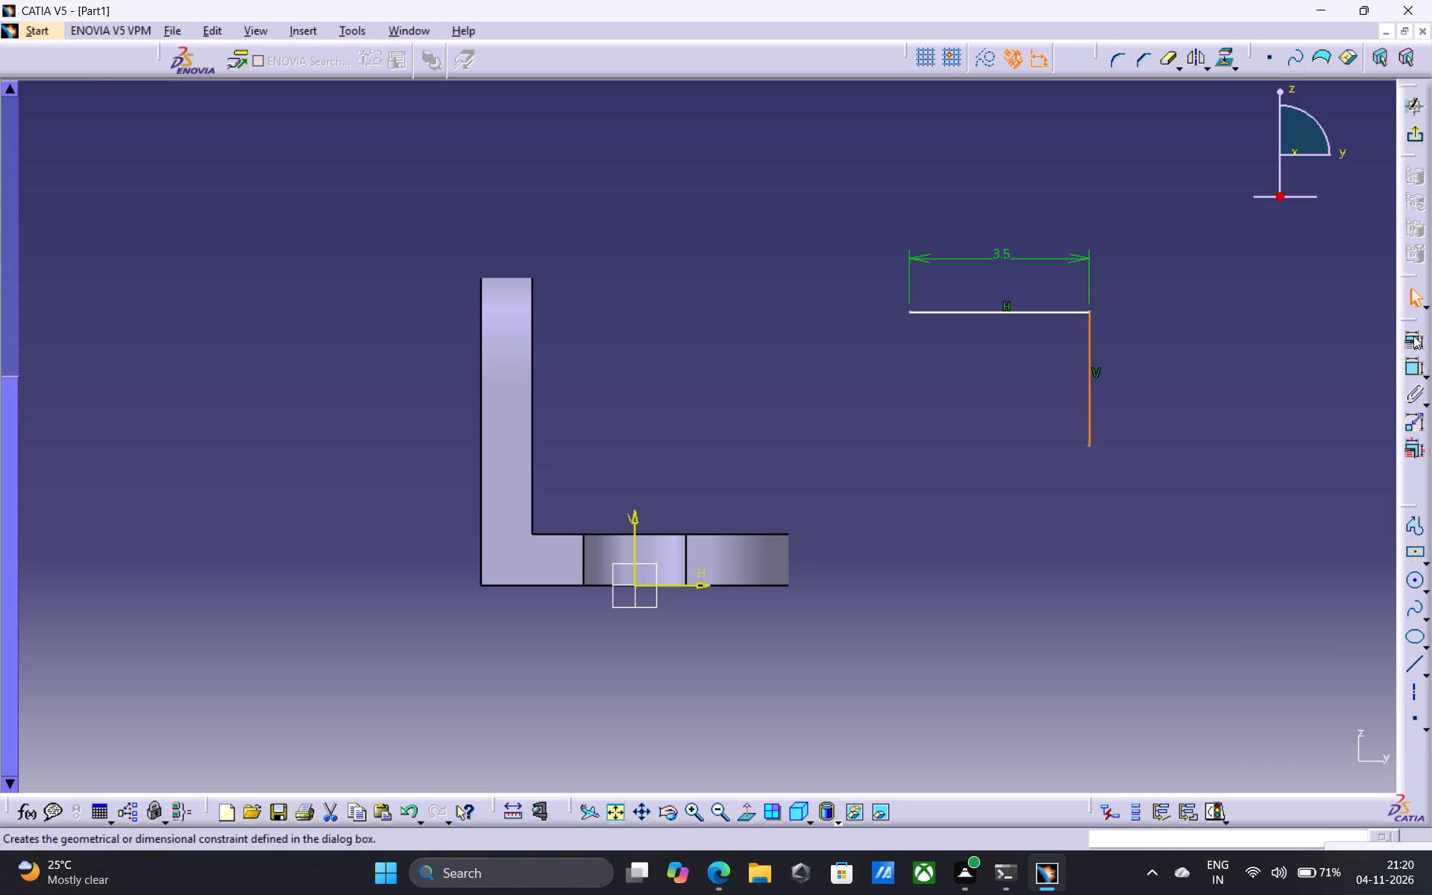
pyautogui.click(1409, 366)
pyautogui.moveTo(1409, 367); pyautogui.dragTo(1384, 377)
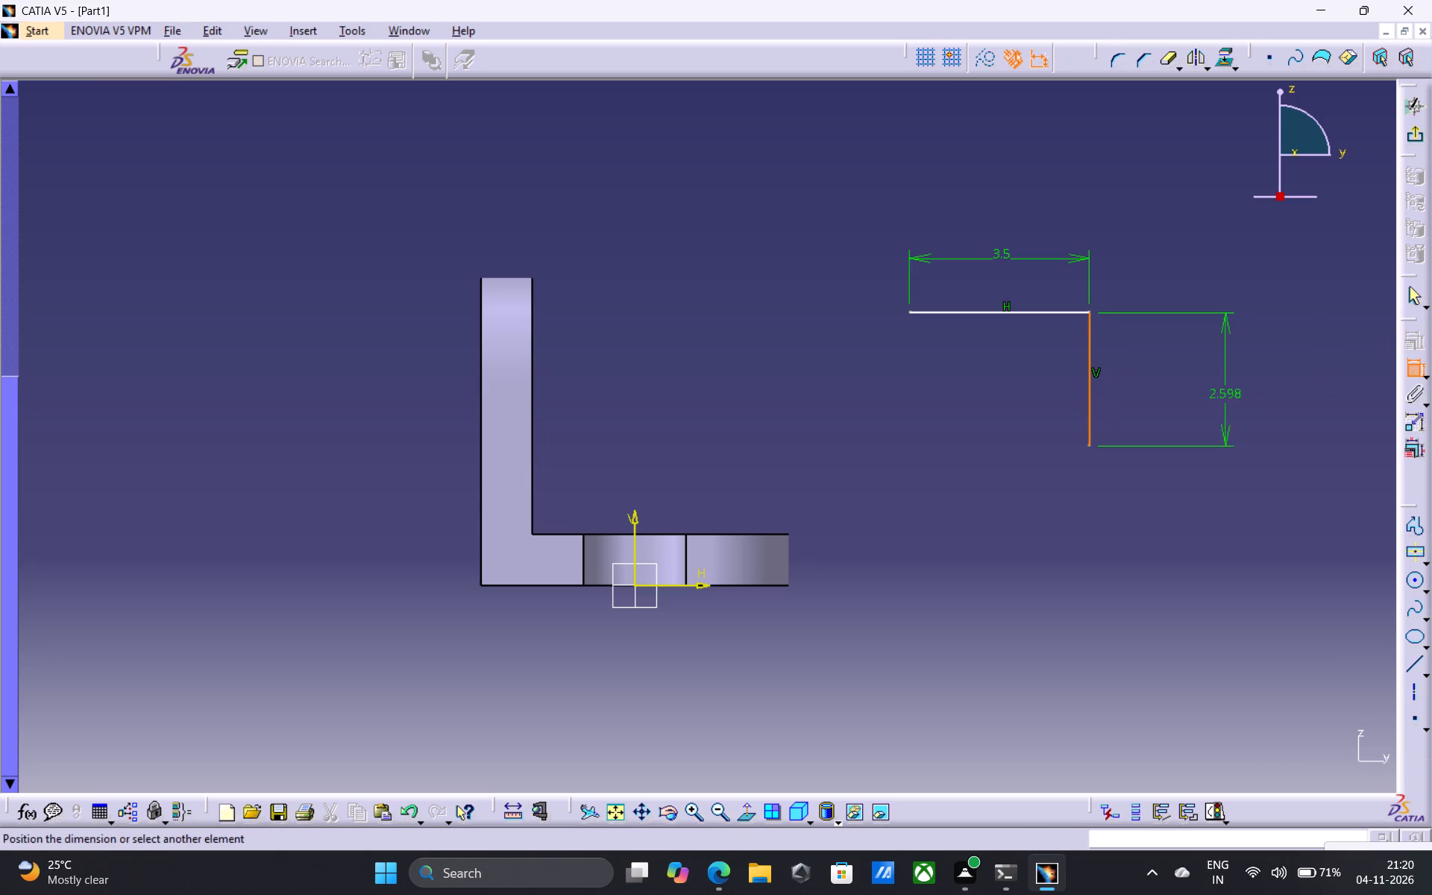
pyautogui.click(1235, 383)
pyautogui.doubleClick(1244, 374)
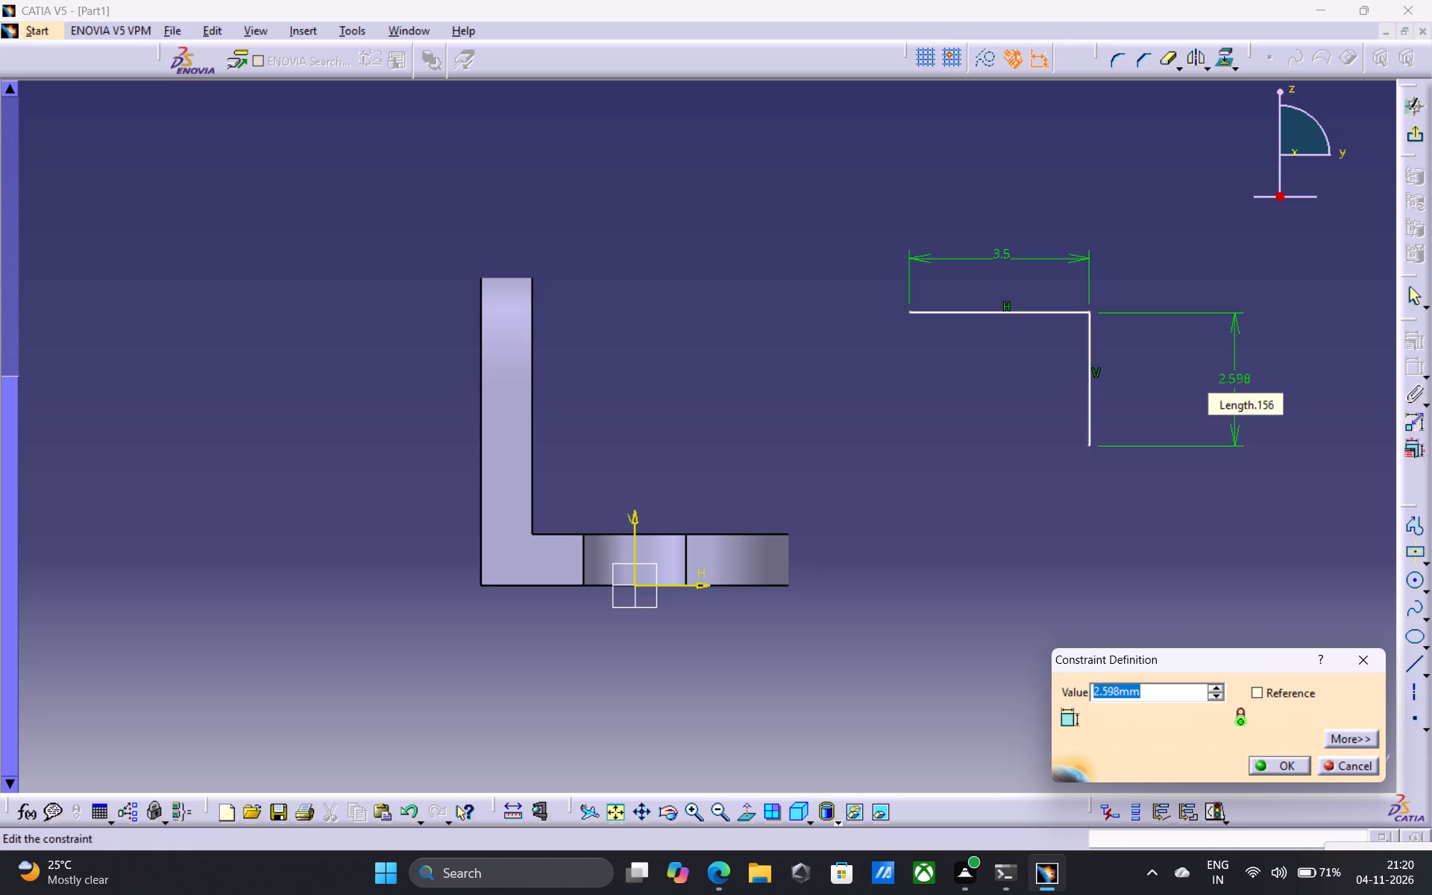
pyautogui.write('1.')
pyautogui.press('5')
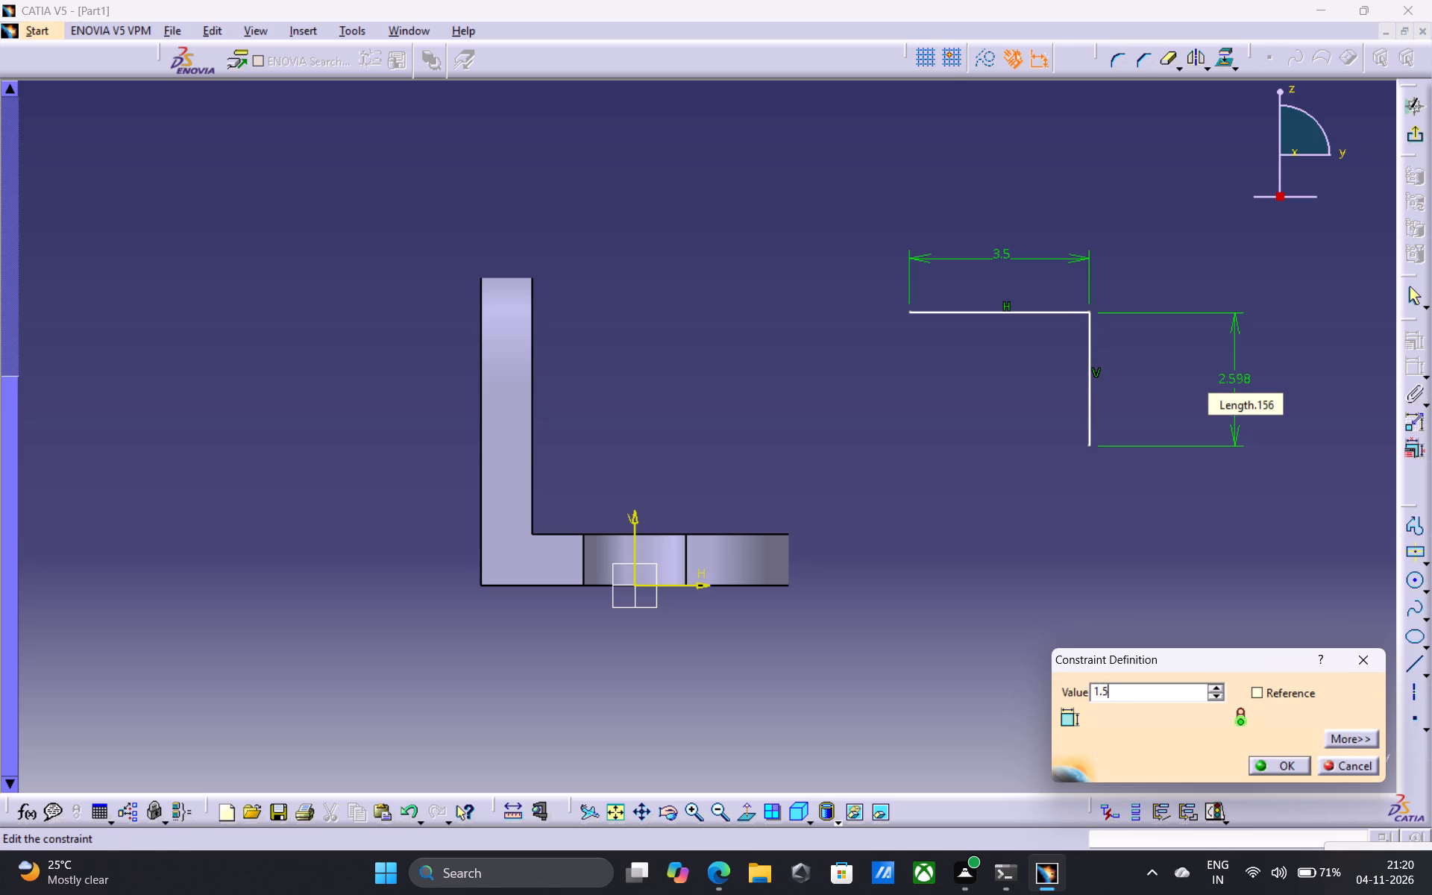
pyautogui.press('Return')
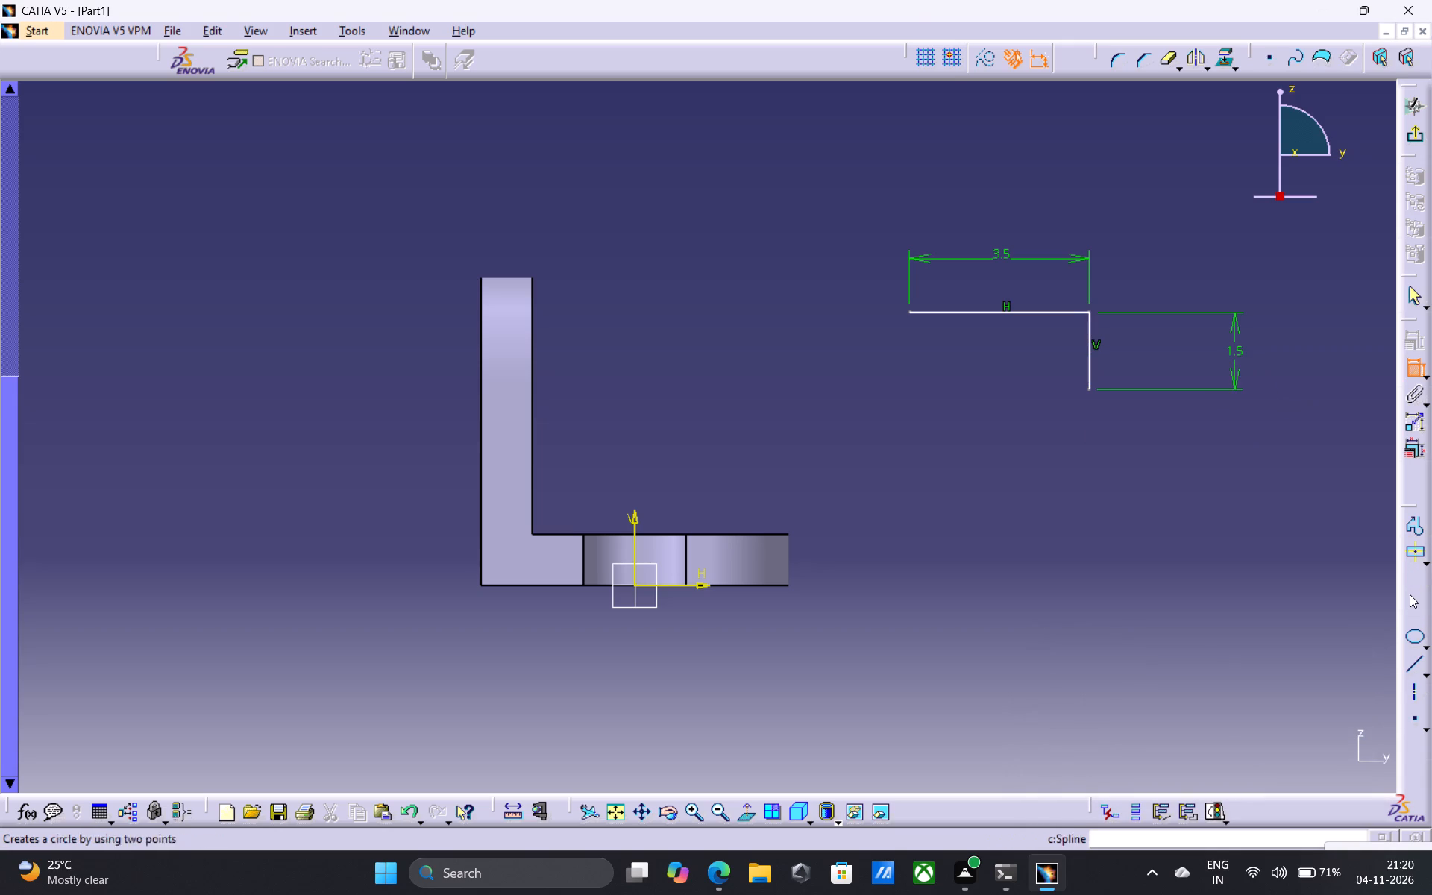
# Sketch a circle of 0.75 mm radius centred on the short vertical line's midpoint and passing through its lower end.
pyautogui.click(1428, 589)
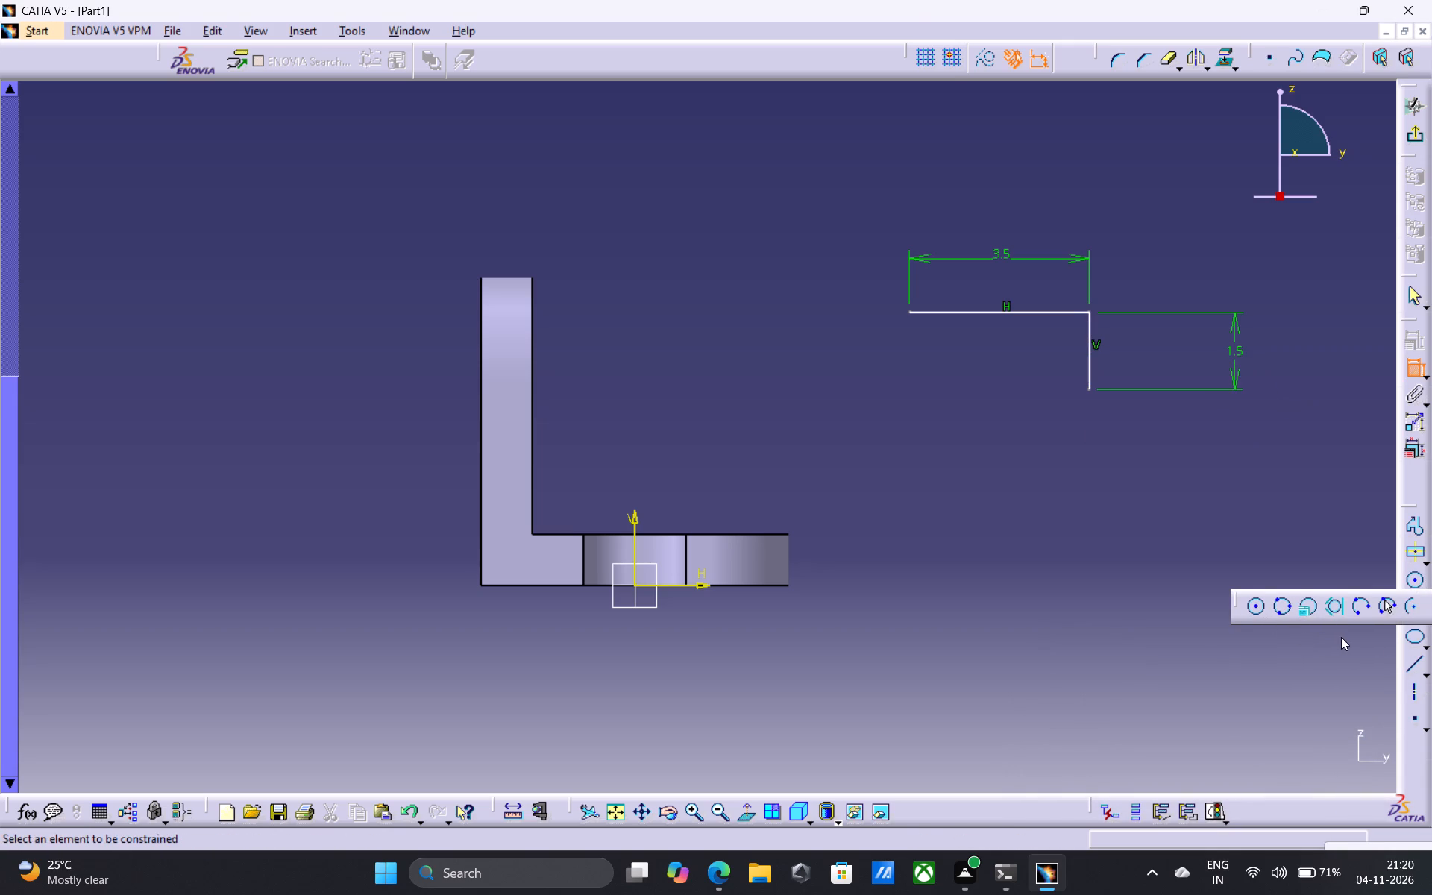
pyautogui.click(1255, 610)
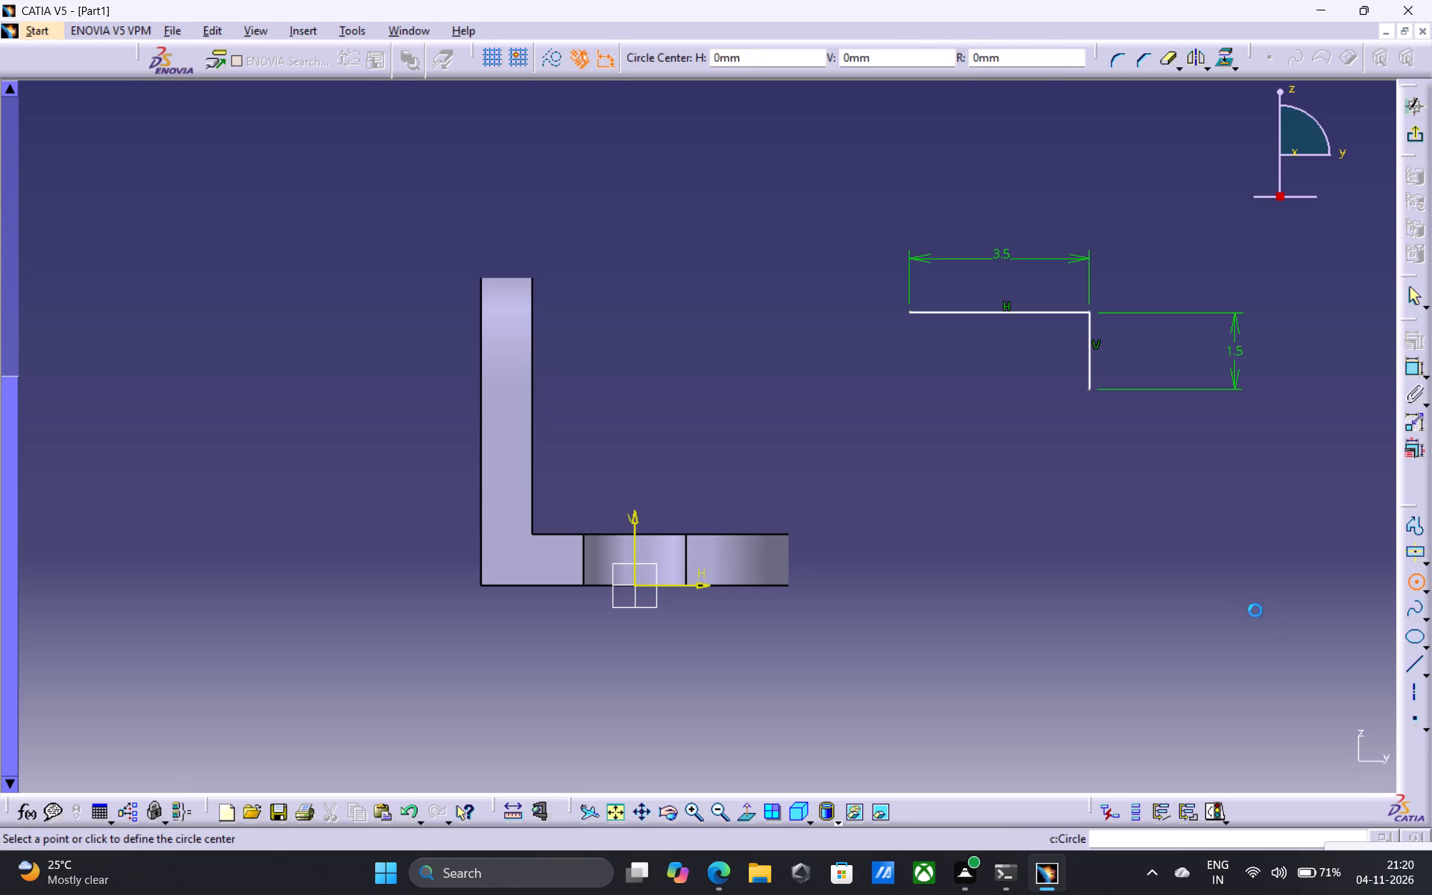
pyautogui.click(1090, 347)
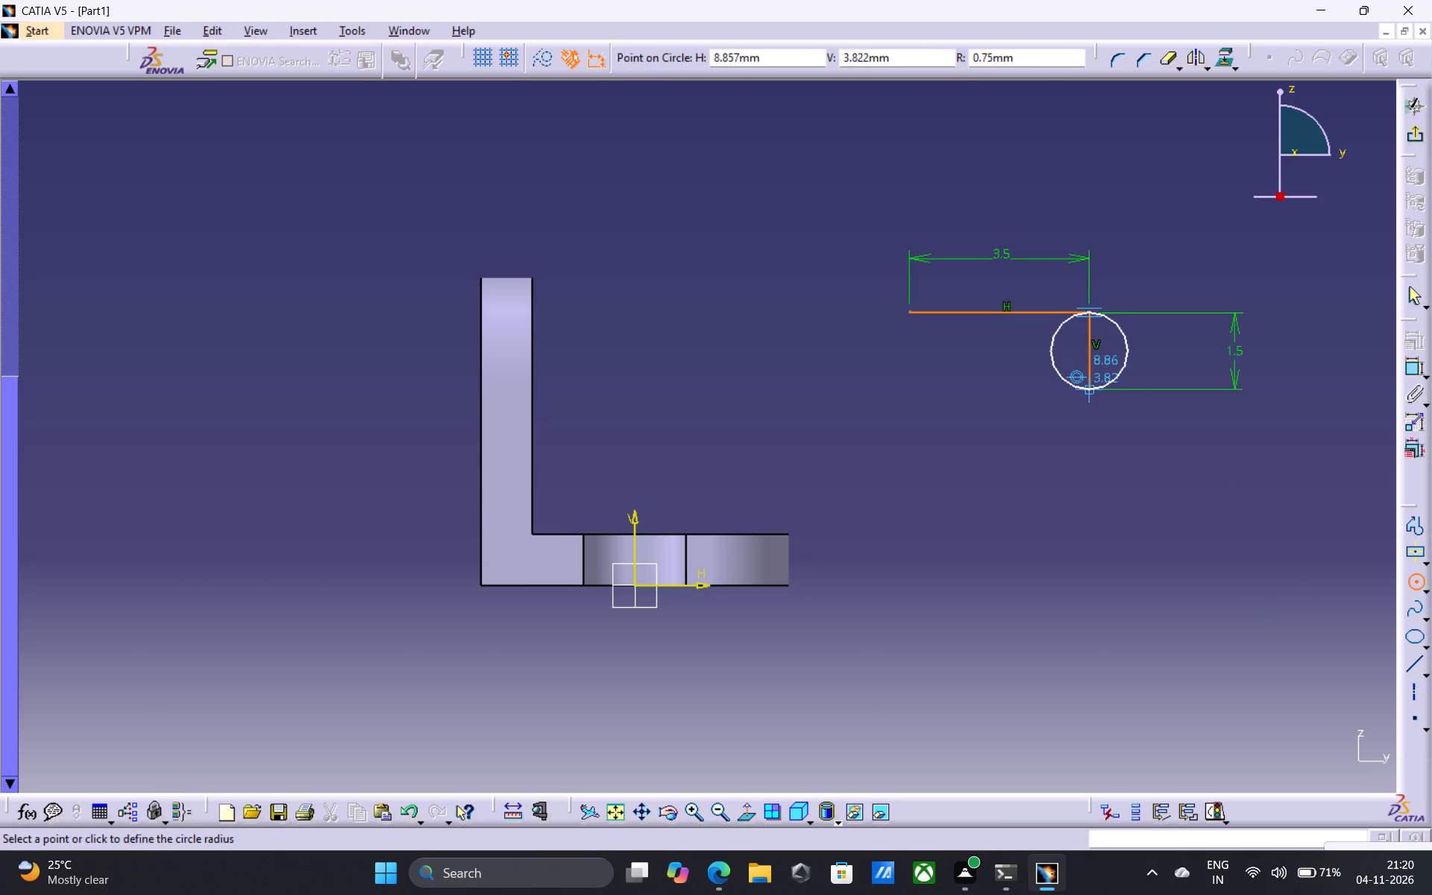
pyautogui.click(1086, 389)
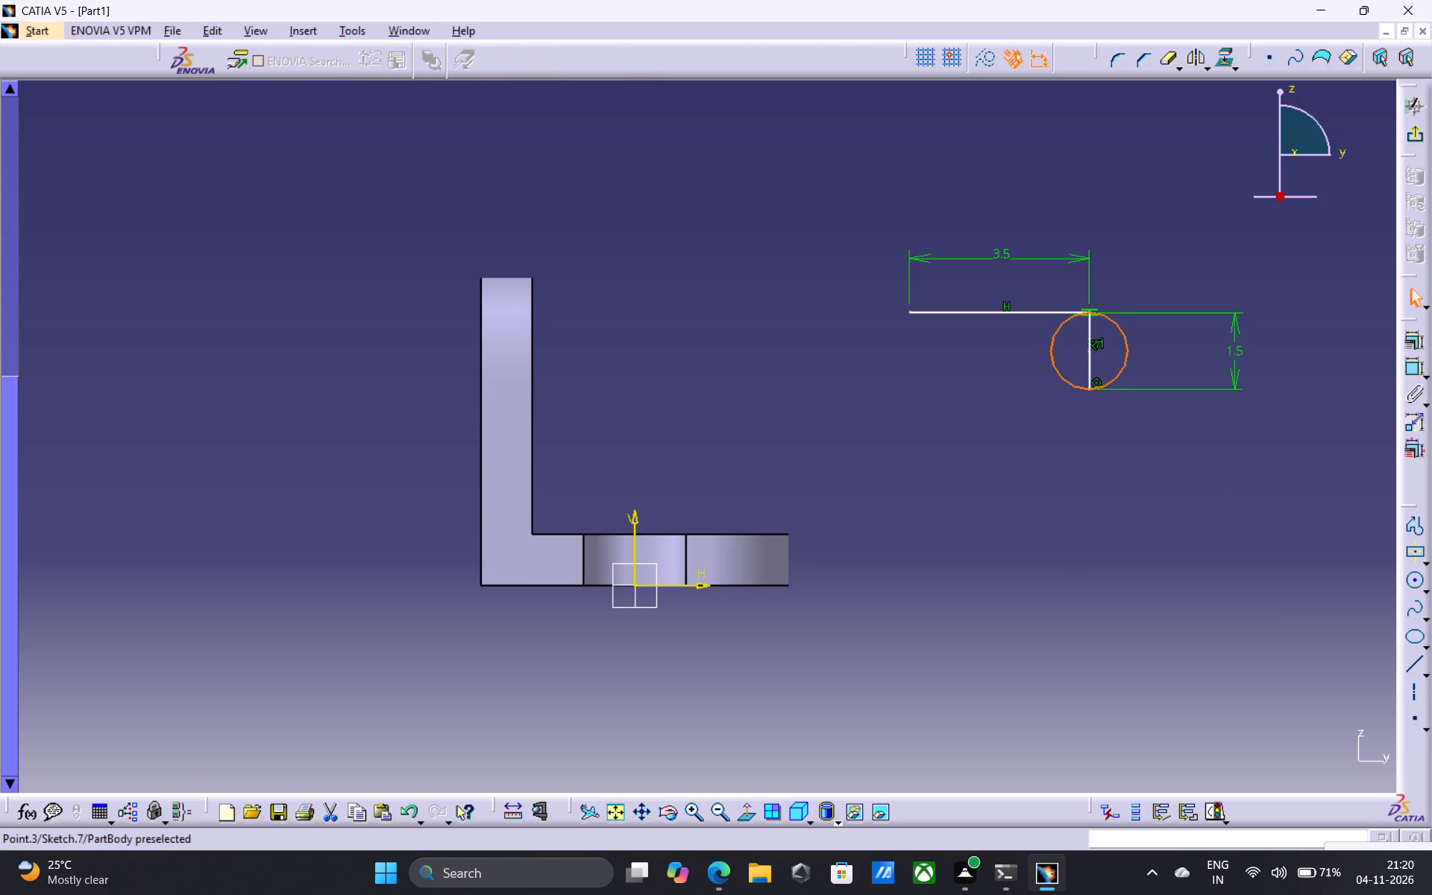
pyautogui.press('Escape')
pyautogui.press('Escape')
pyautogui.press('Escape')
pyautogui.press('Escape')
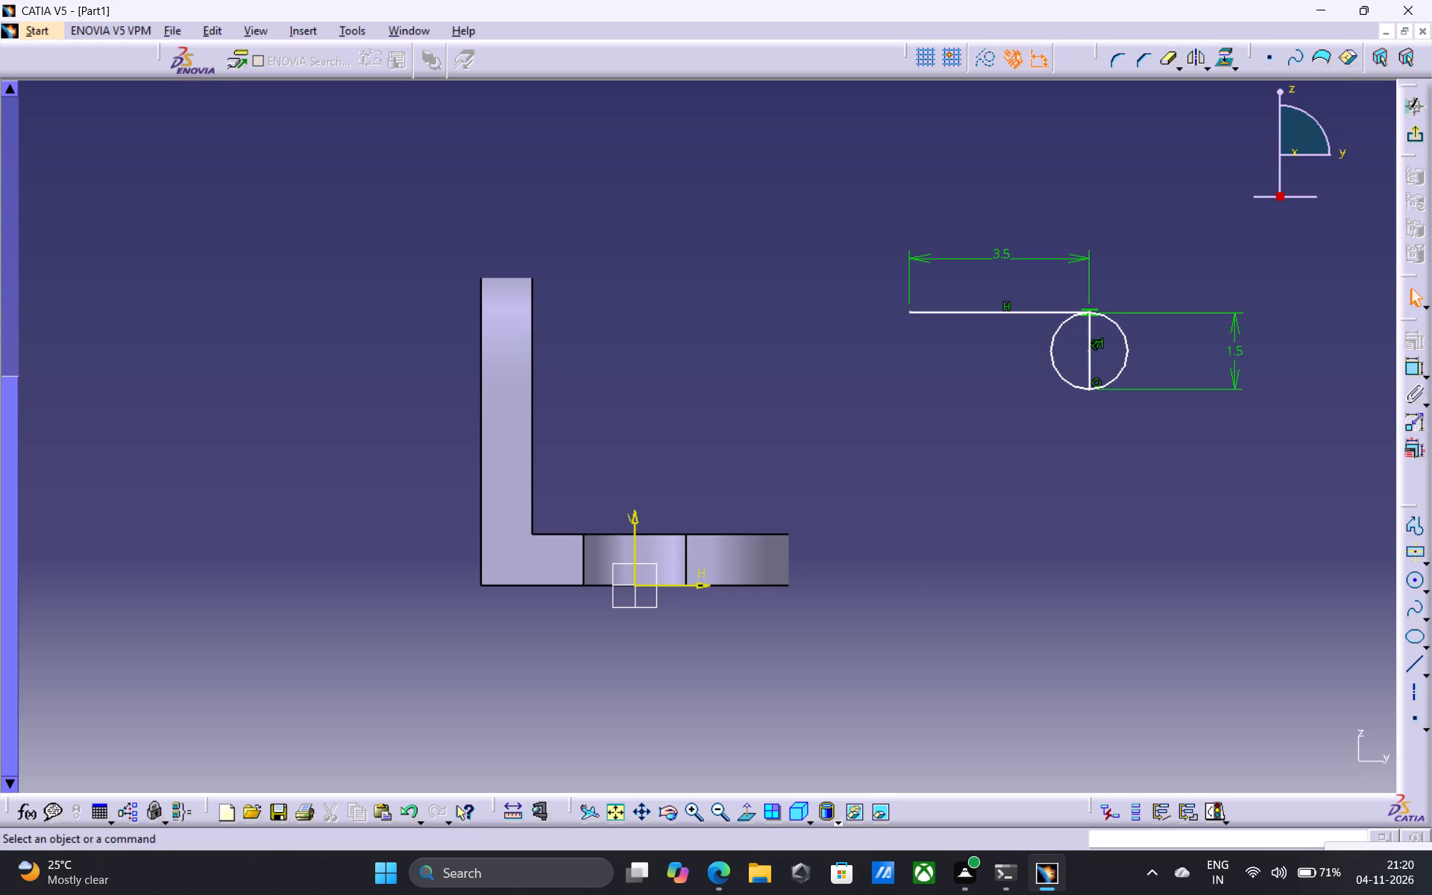
# Sketch a vertical line about 4.5 mm long downward from the circle's outermost point, farthest from the bracket.
pyautogui.click(1414, 664)
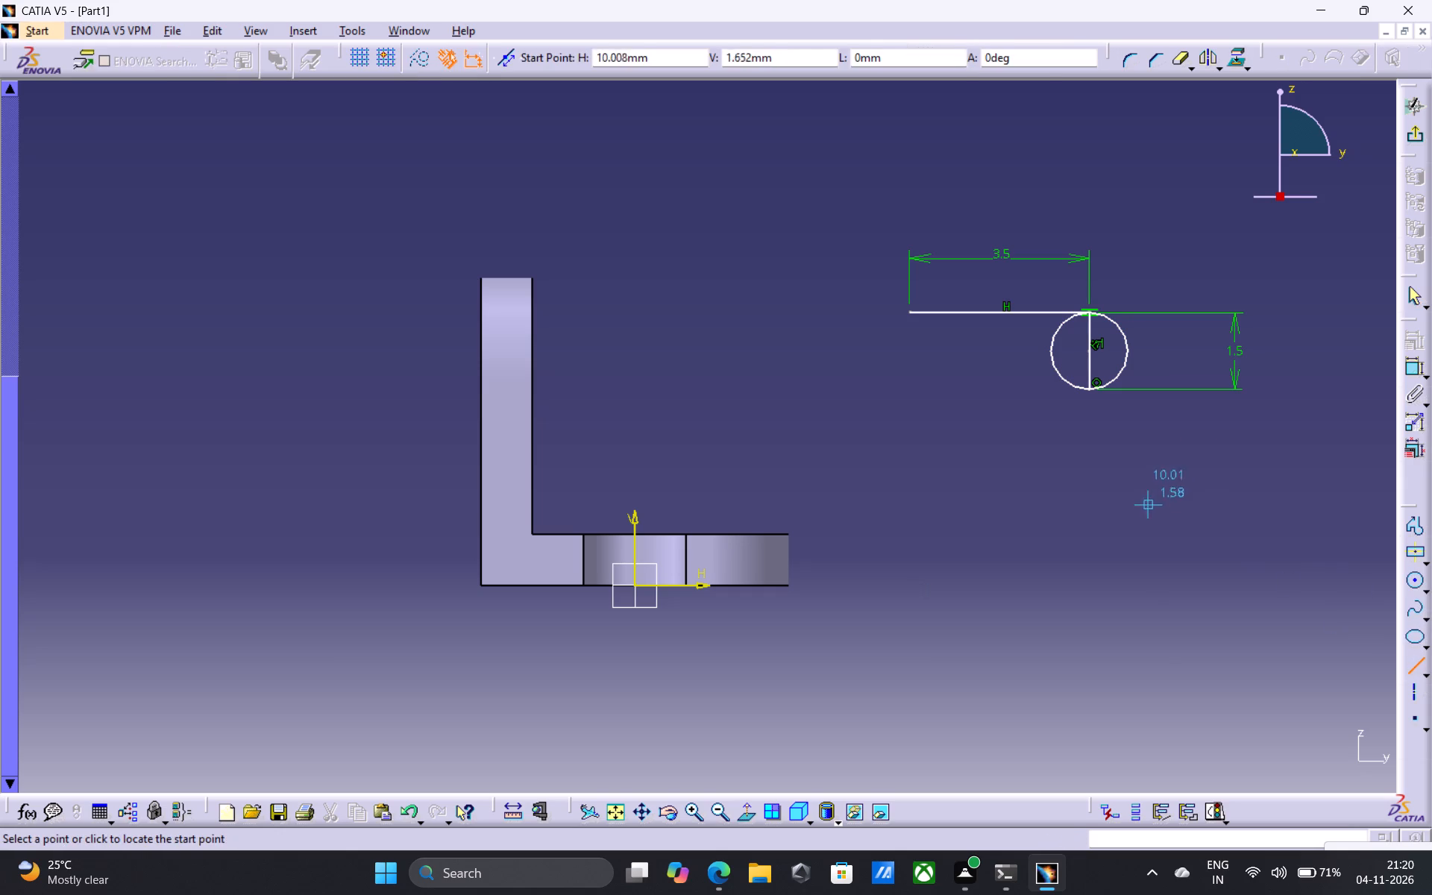
pyautogui.click(1125, 346)
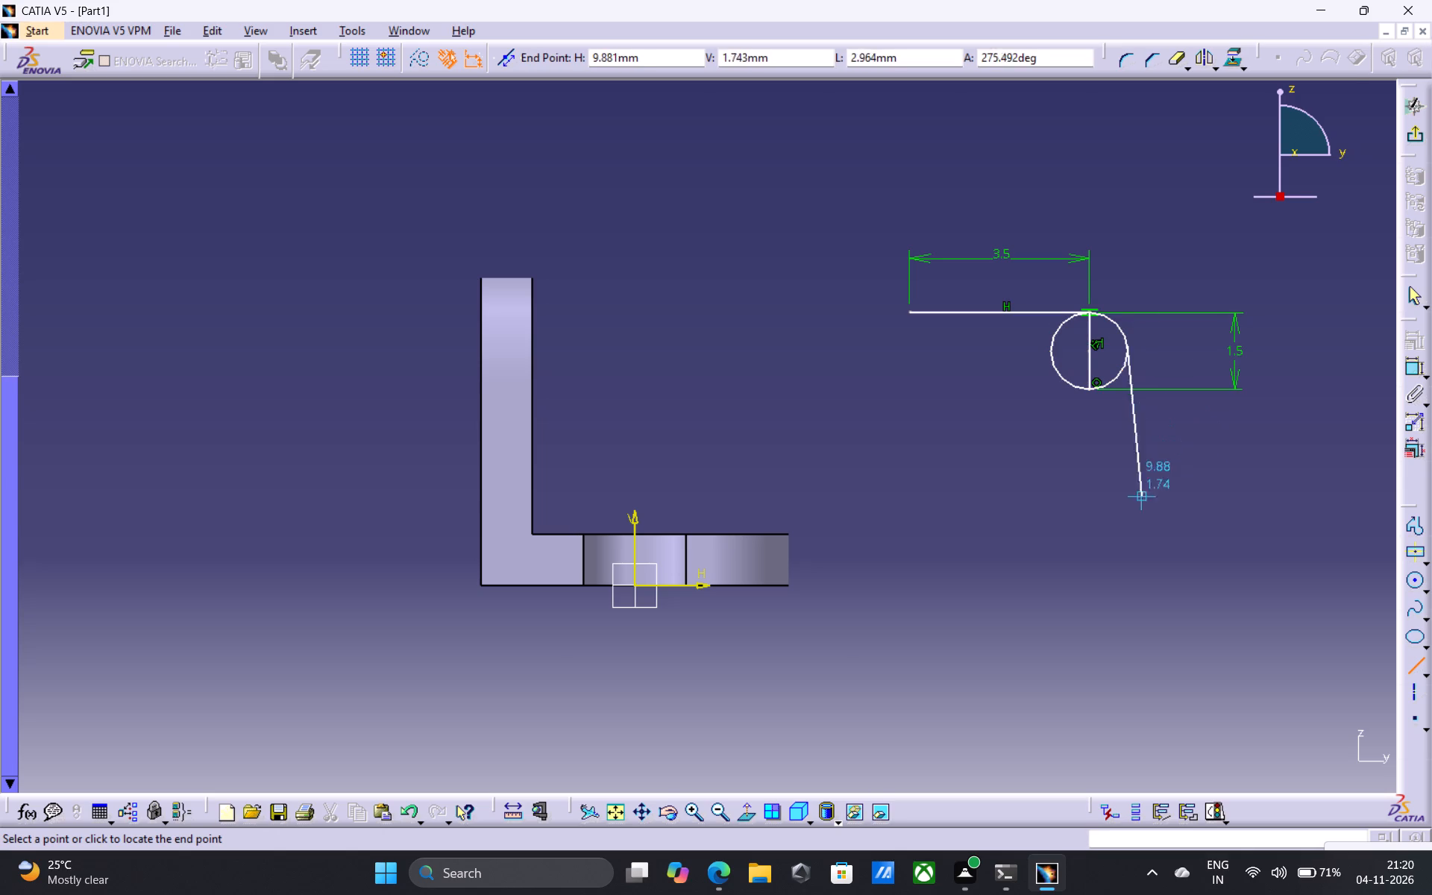
pyautogui.click(1125, 575)
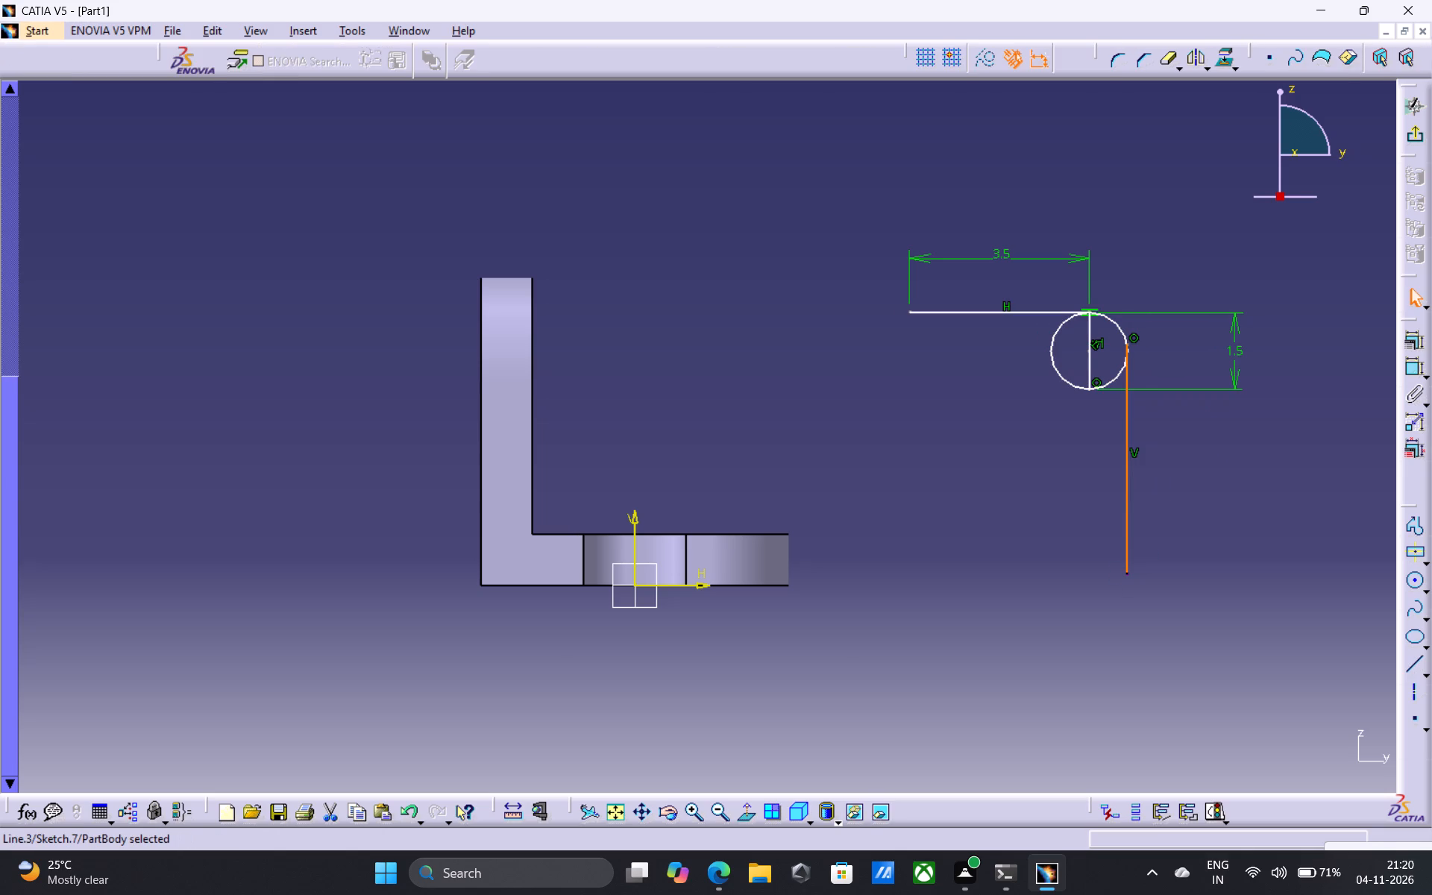
pyautogui.press('Escape')
pyautogui.press('Escape')
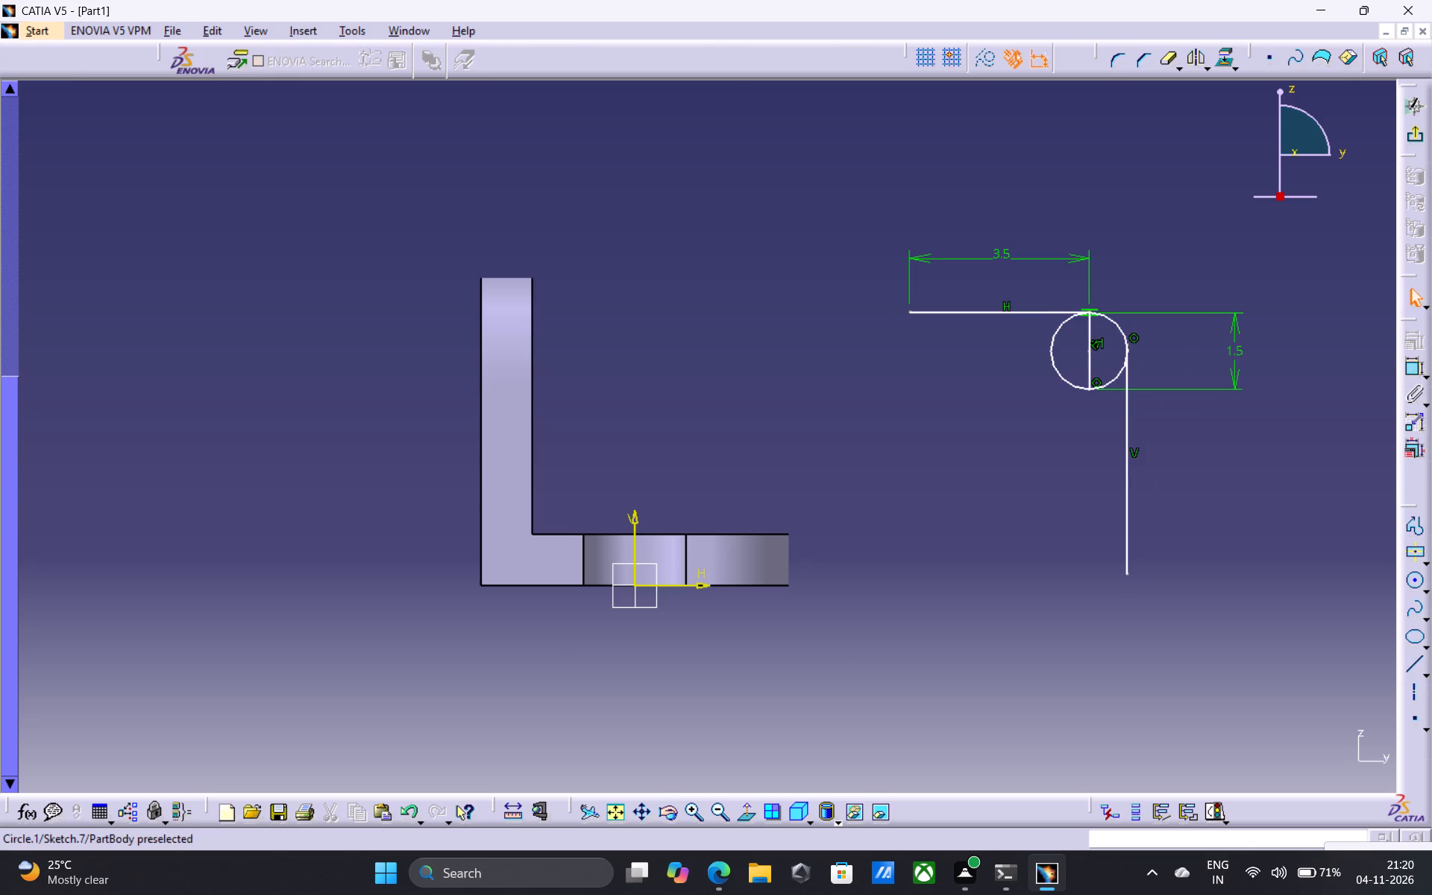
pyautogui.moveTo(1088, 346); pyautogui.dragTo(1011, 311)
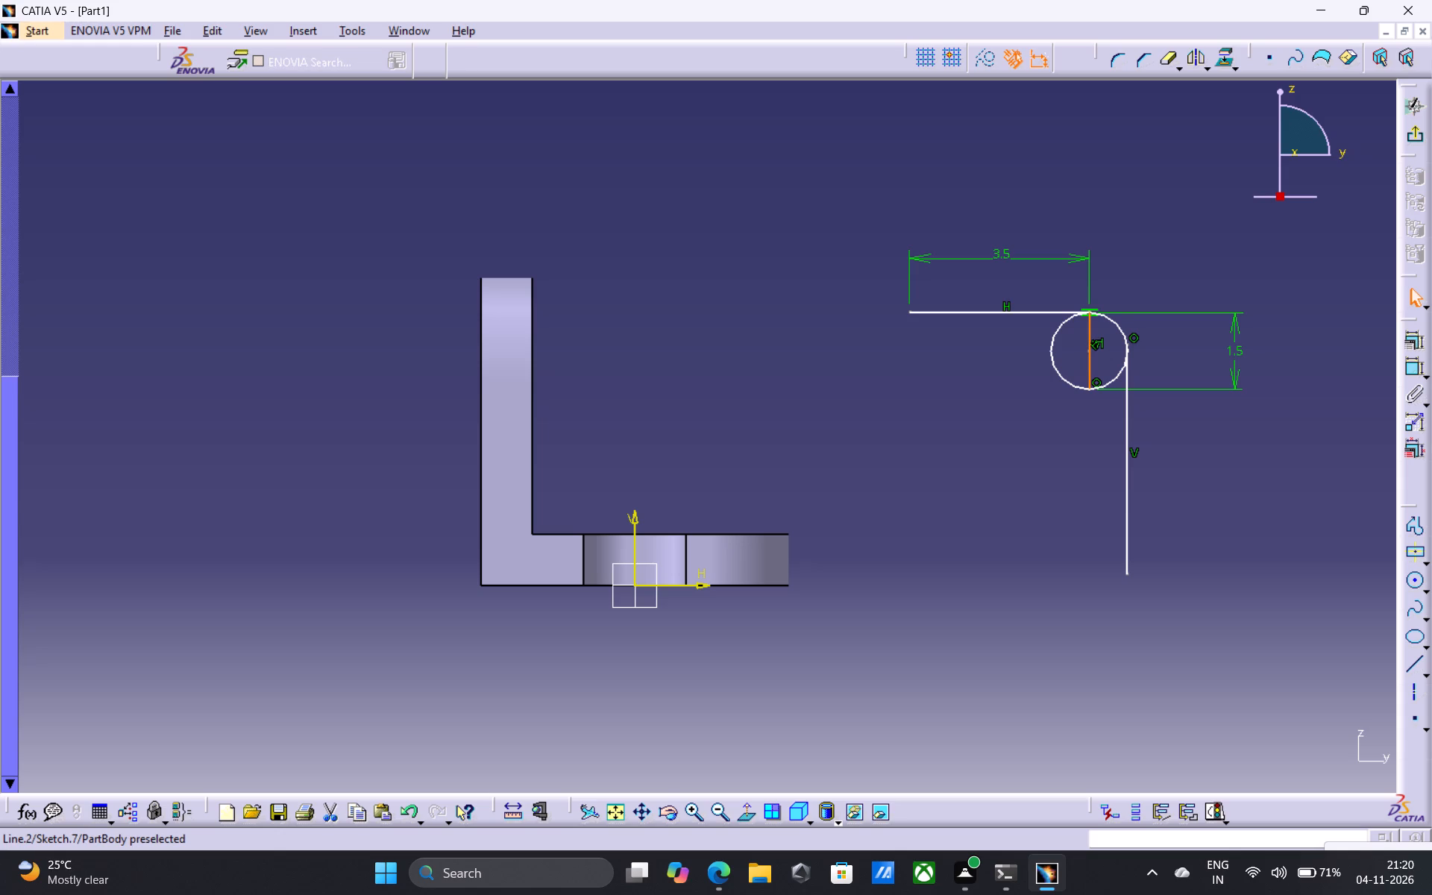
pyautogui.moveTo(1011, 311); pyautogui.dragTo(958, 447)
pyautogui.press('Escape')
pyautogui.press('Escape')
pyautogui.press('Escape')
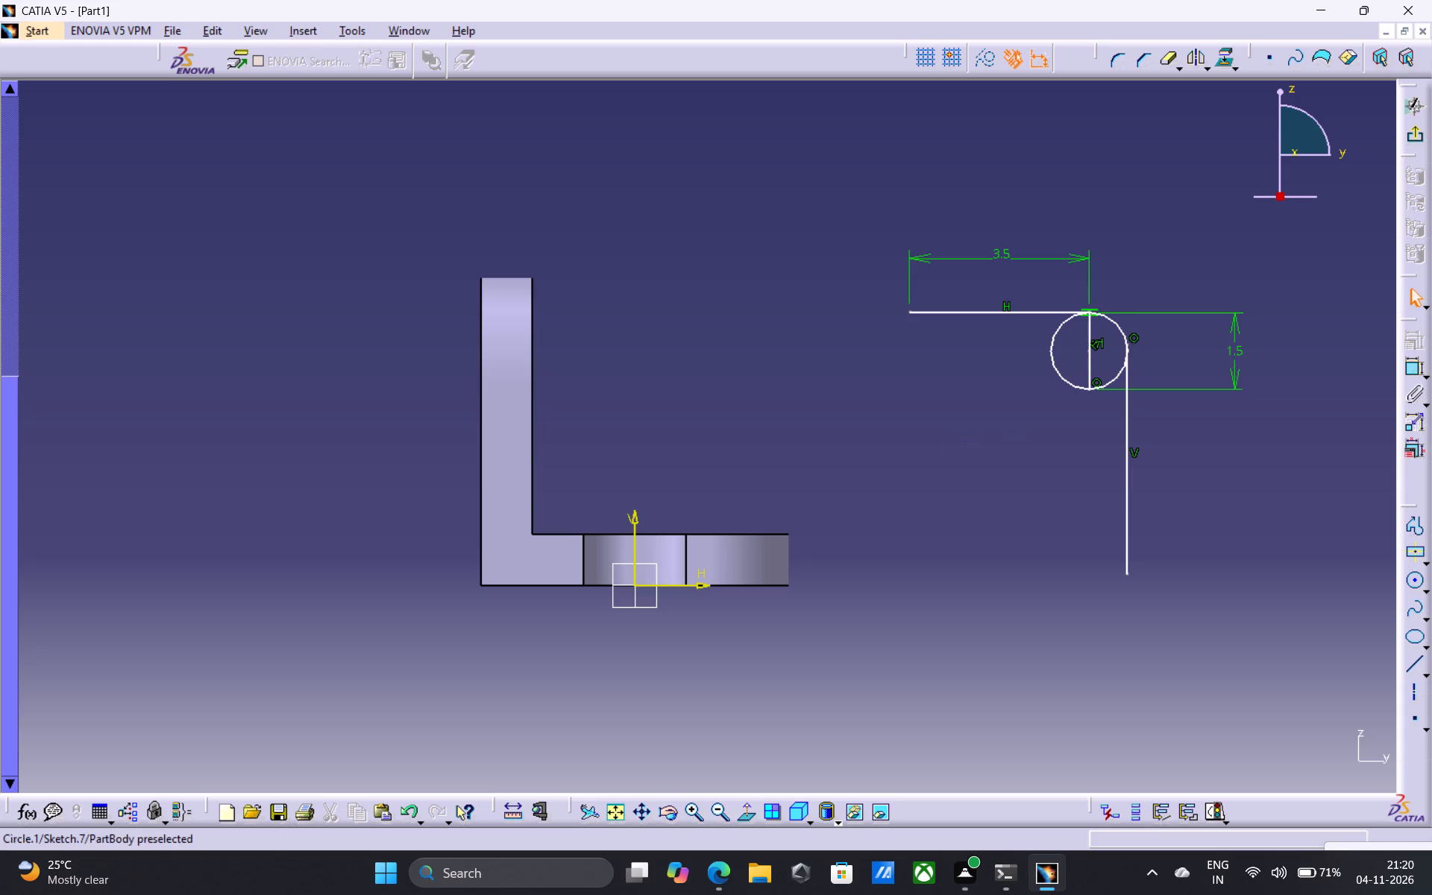
# Move all the sketched profile geometry above the base plate, with its long vertical line roughly aligned with the plate's free end.
pyautogui.moveTo(1090, 350); pyautogui.dragTo(832, 255)
pyautogui.write('``')
pyautogui.moveTo(867, 188); pyautogui.dragTo(1185, 621)
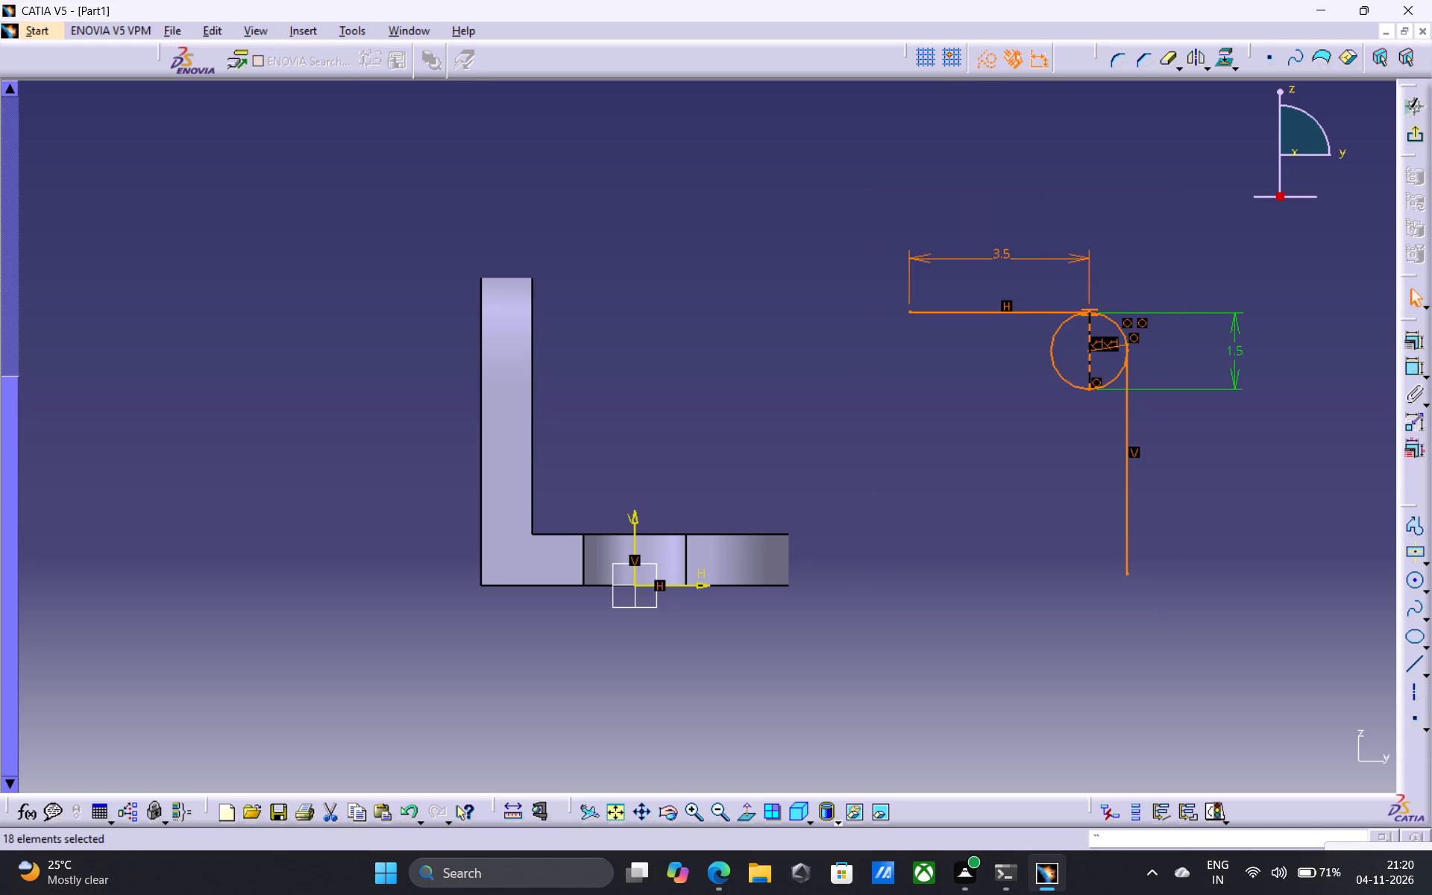
pyautogui.moveTo(1087, 351); pyautogui.dragTo(723, 315)
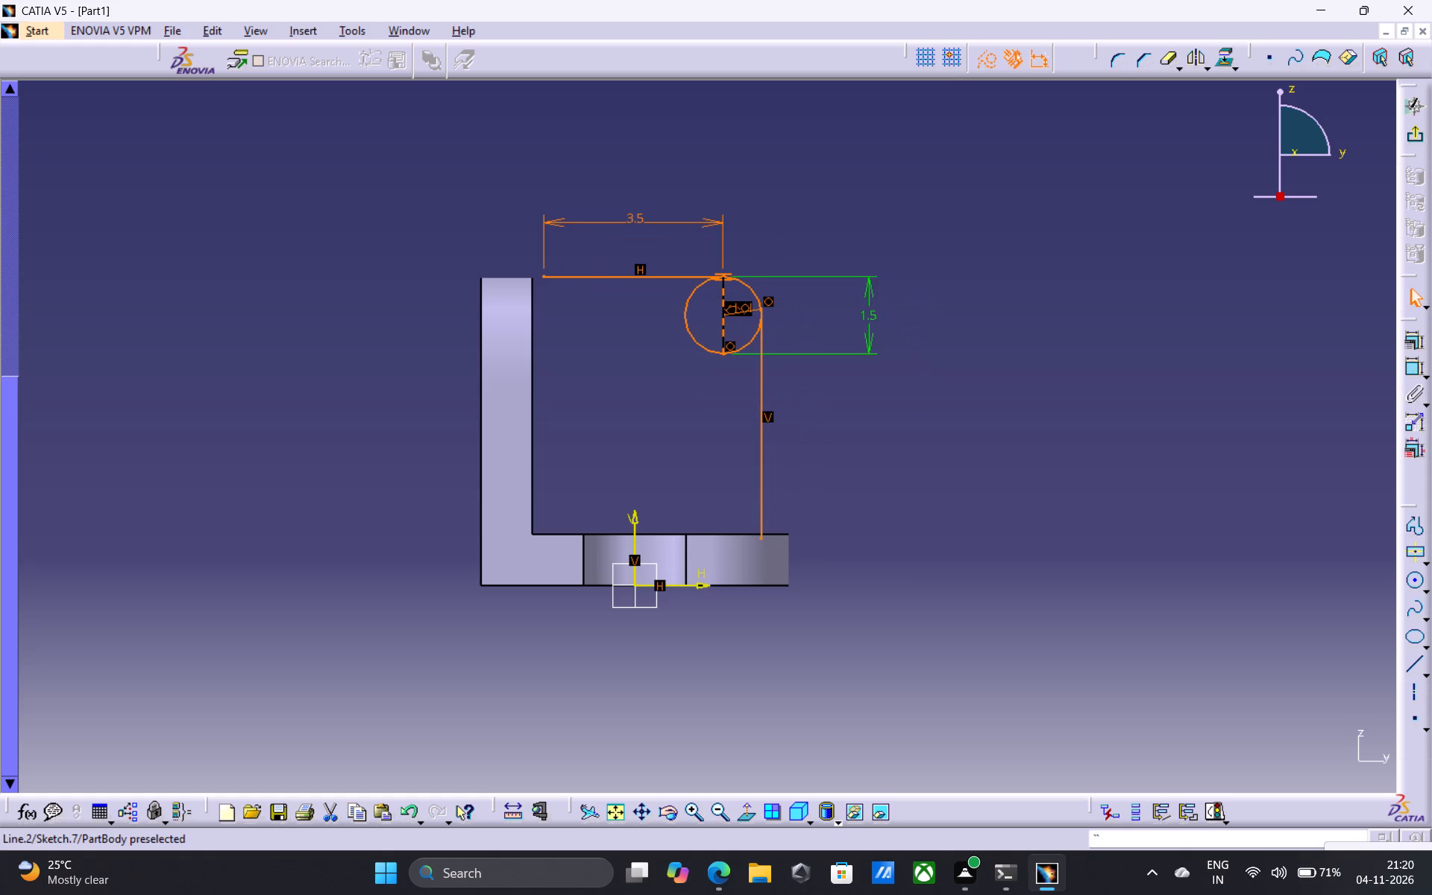
pyautogui.moveTo(723, 315); pyautogui.dragTo(754, 314)
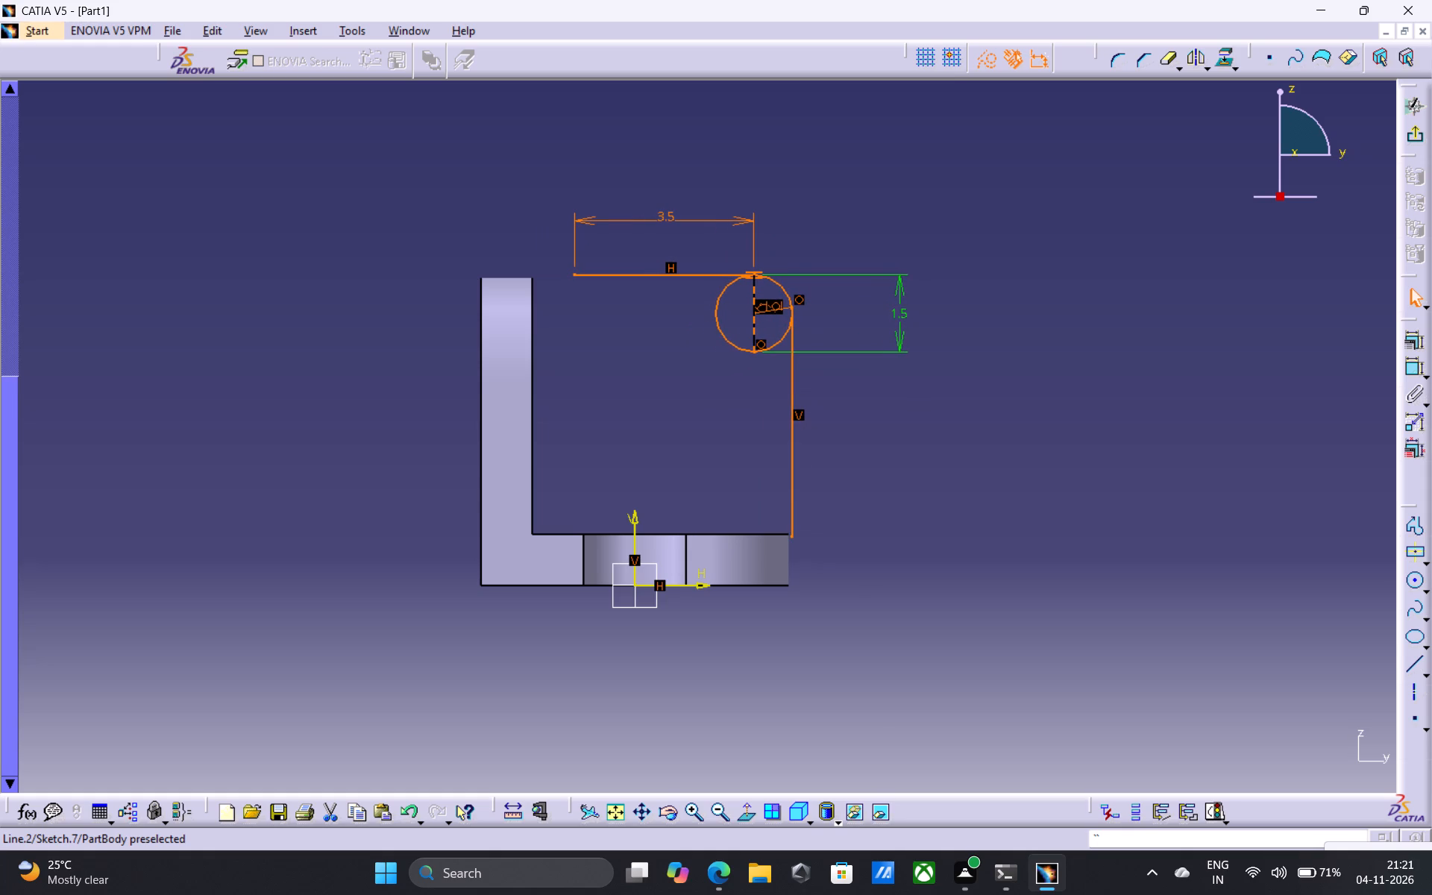
pyautogui.moveTo(754, 314); pyautogui.dragTo(752, 305)
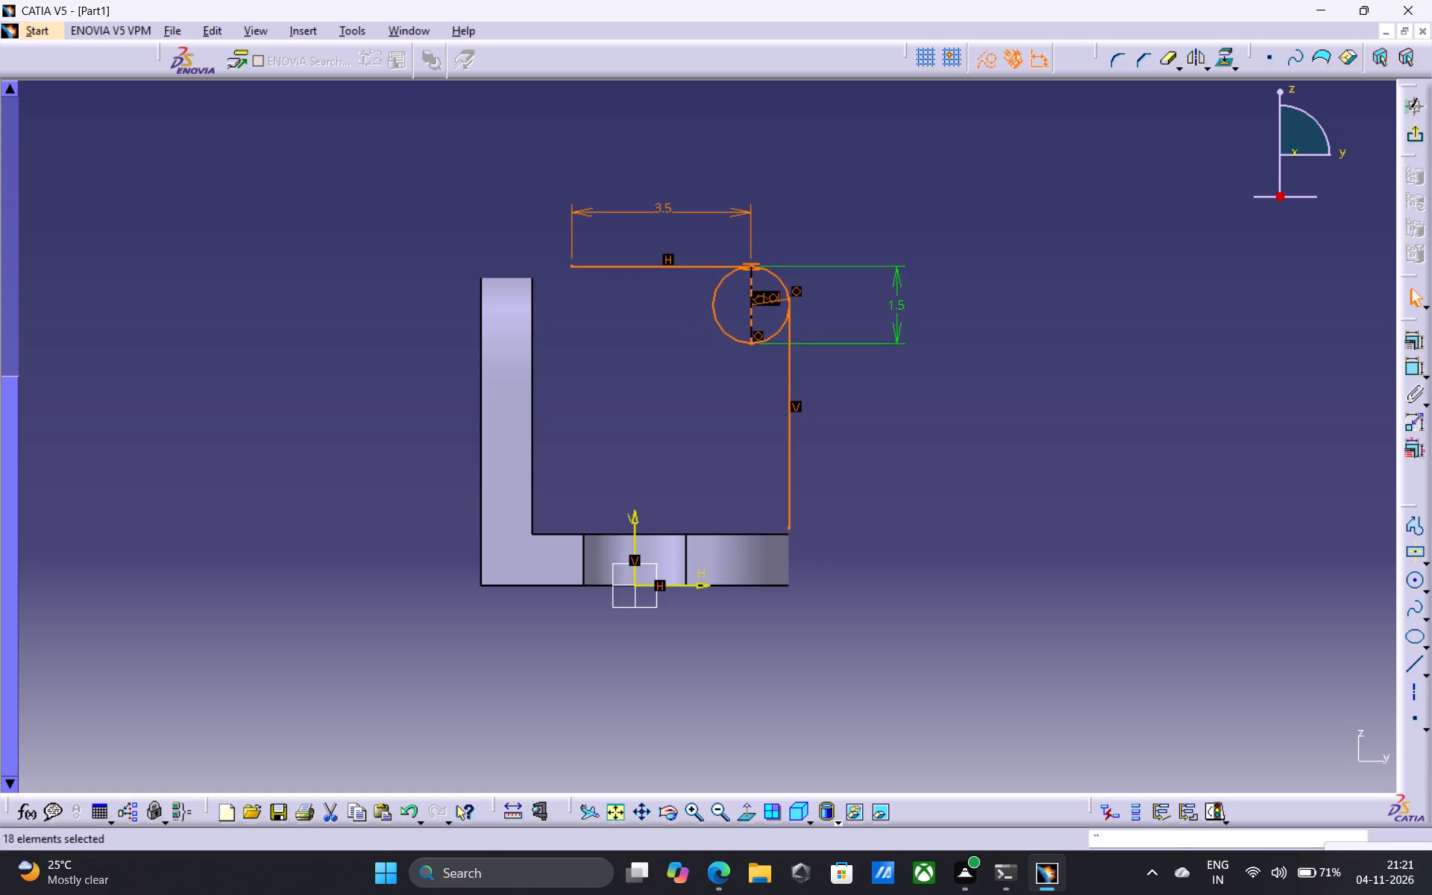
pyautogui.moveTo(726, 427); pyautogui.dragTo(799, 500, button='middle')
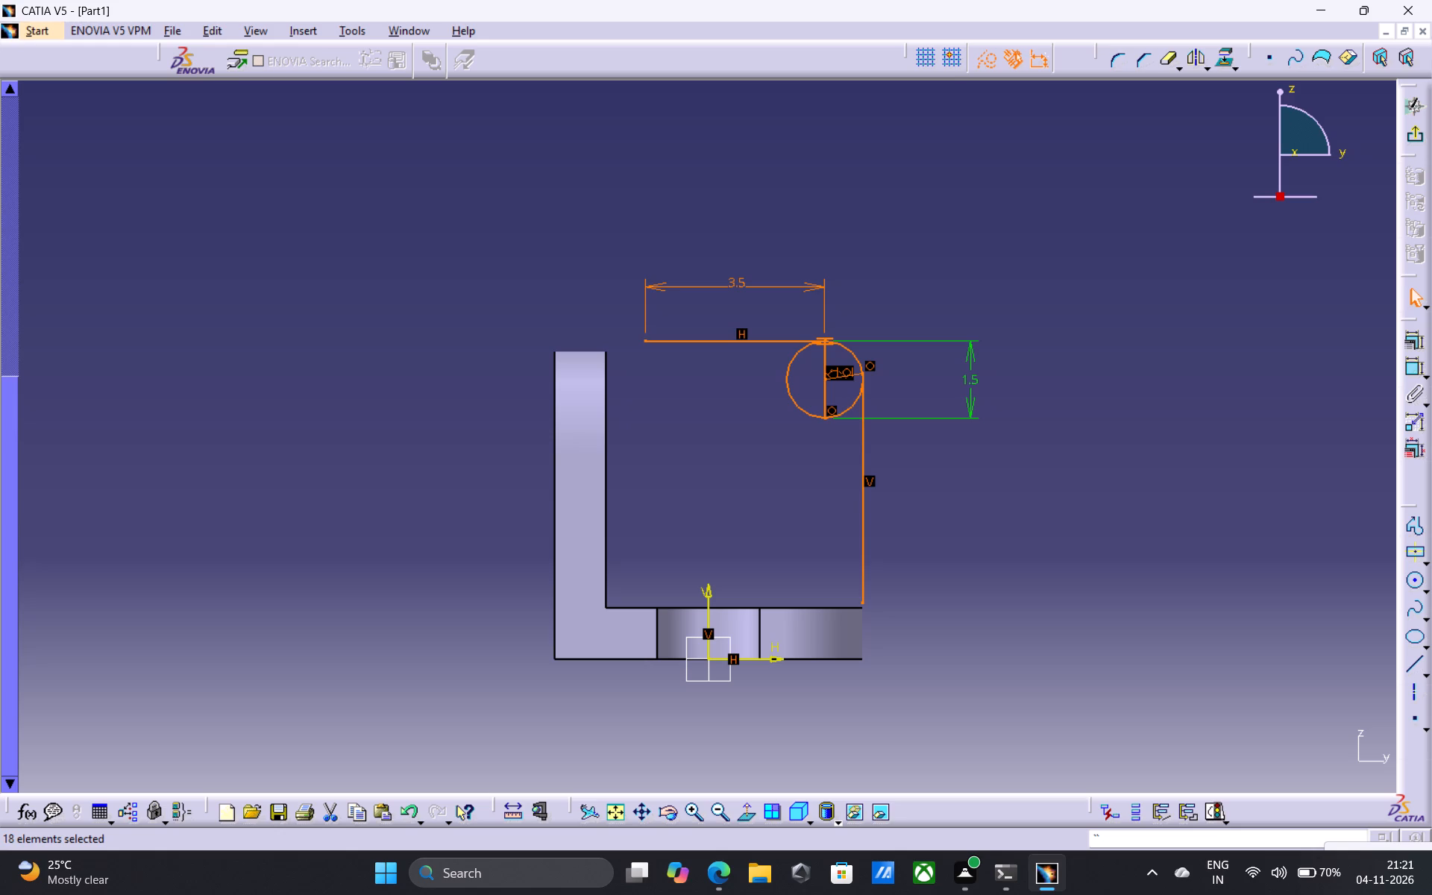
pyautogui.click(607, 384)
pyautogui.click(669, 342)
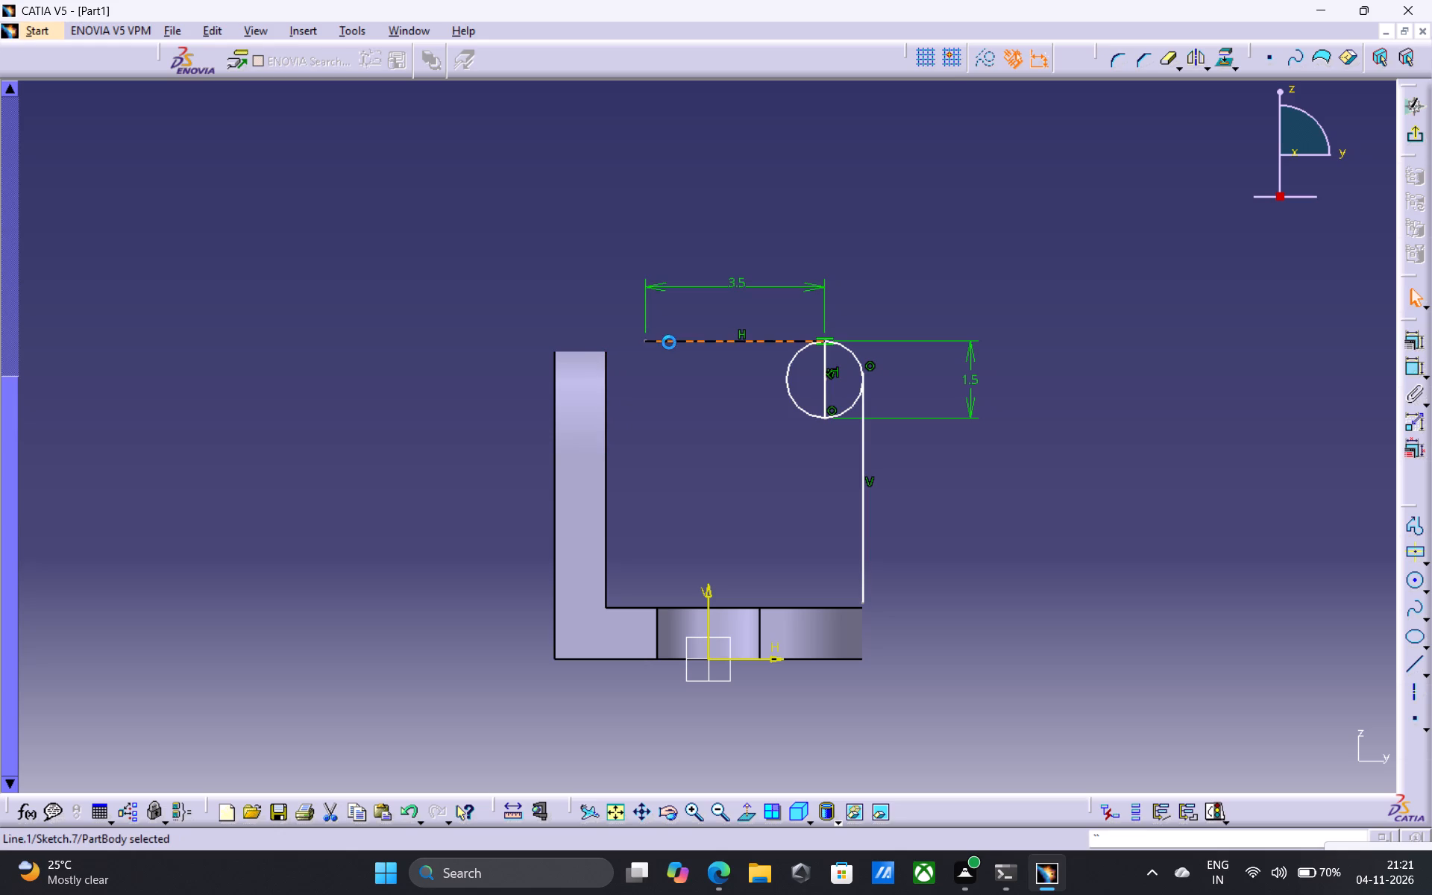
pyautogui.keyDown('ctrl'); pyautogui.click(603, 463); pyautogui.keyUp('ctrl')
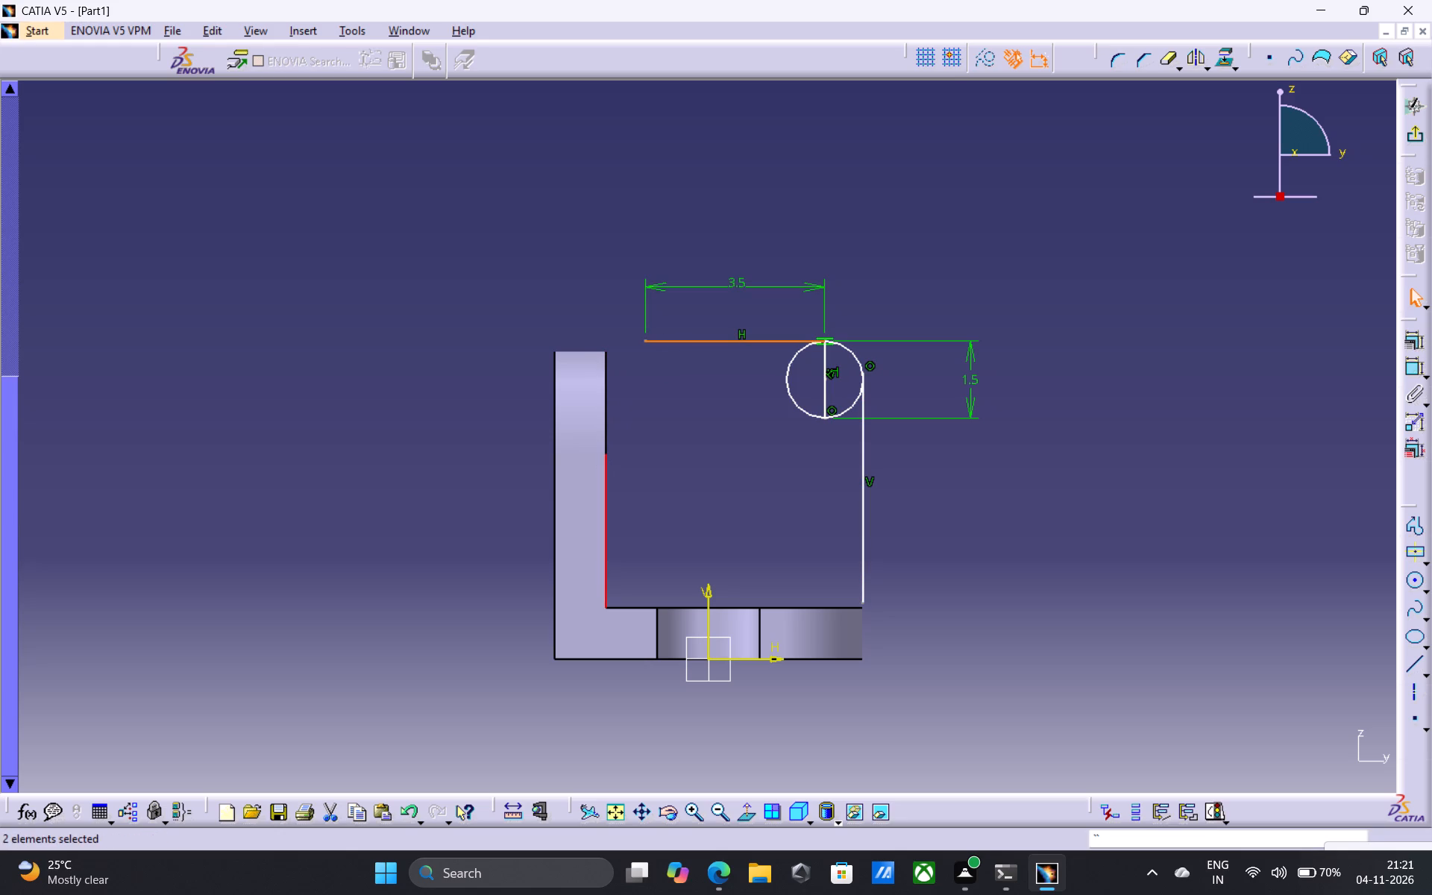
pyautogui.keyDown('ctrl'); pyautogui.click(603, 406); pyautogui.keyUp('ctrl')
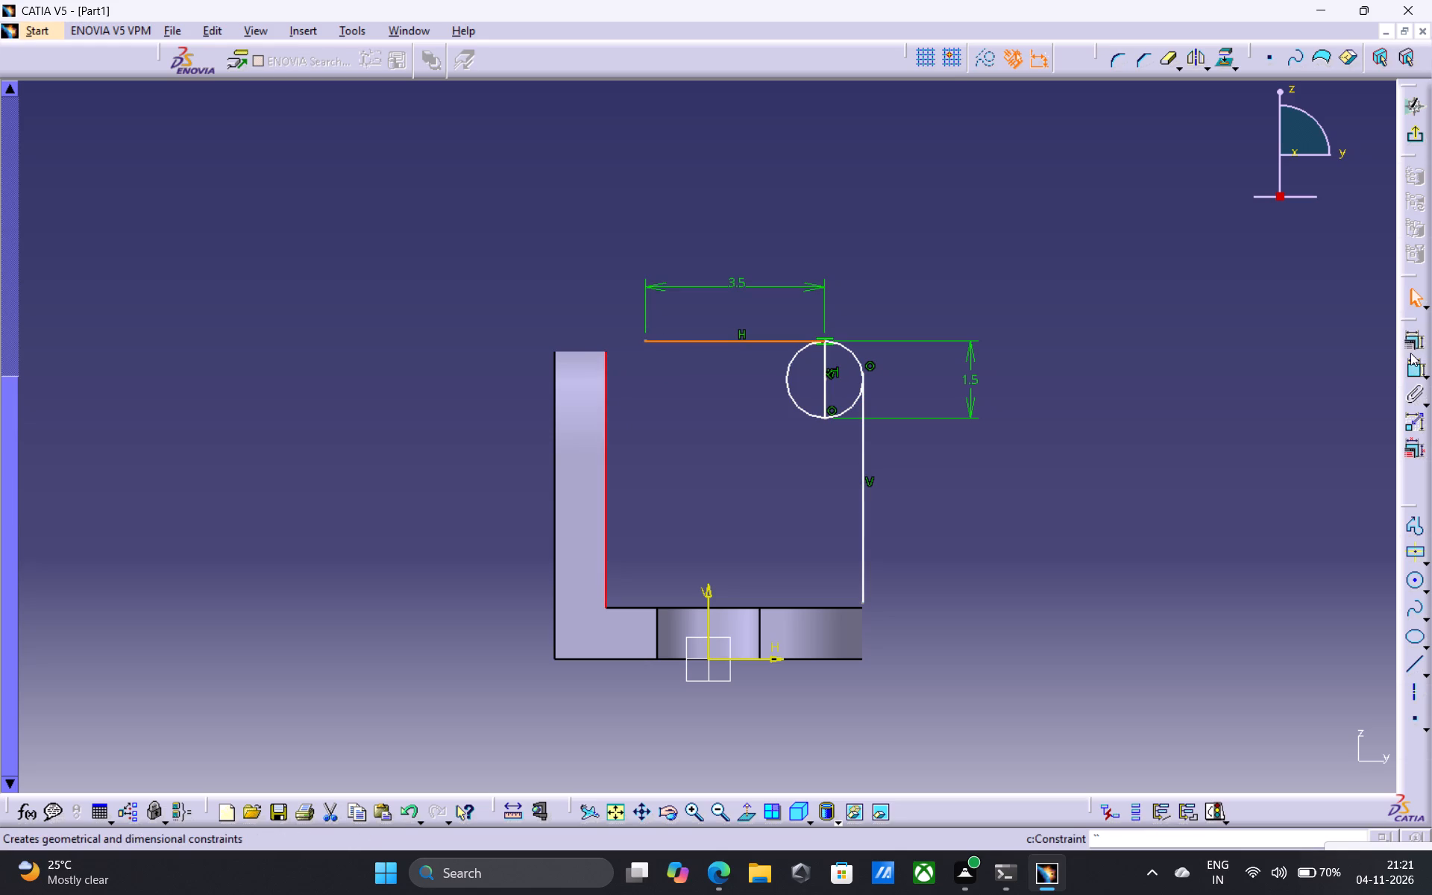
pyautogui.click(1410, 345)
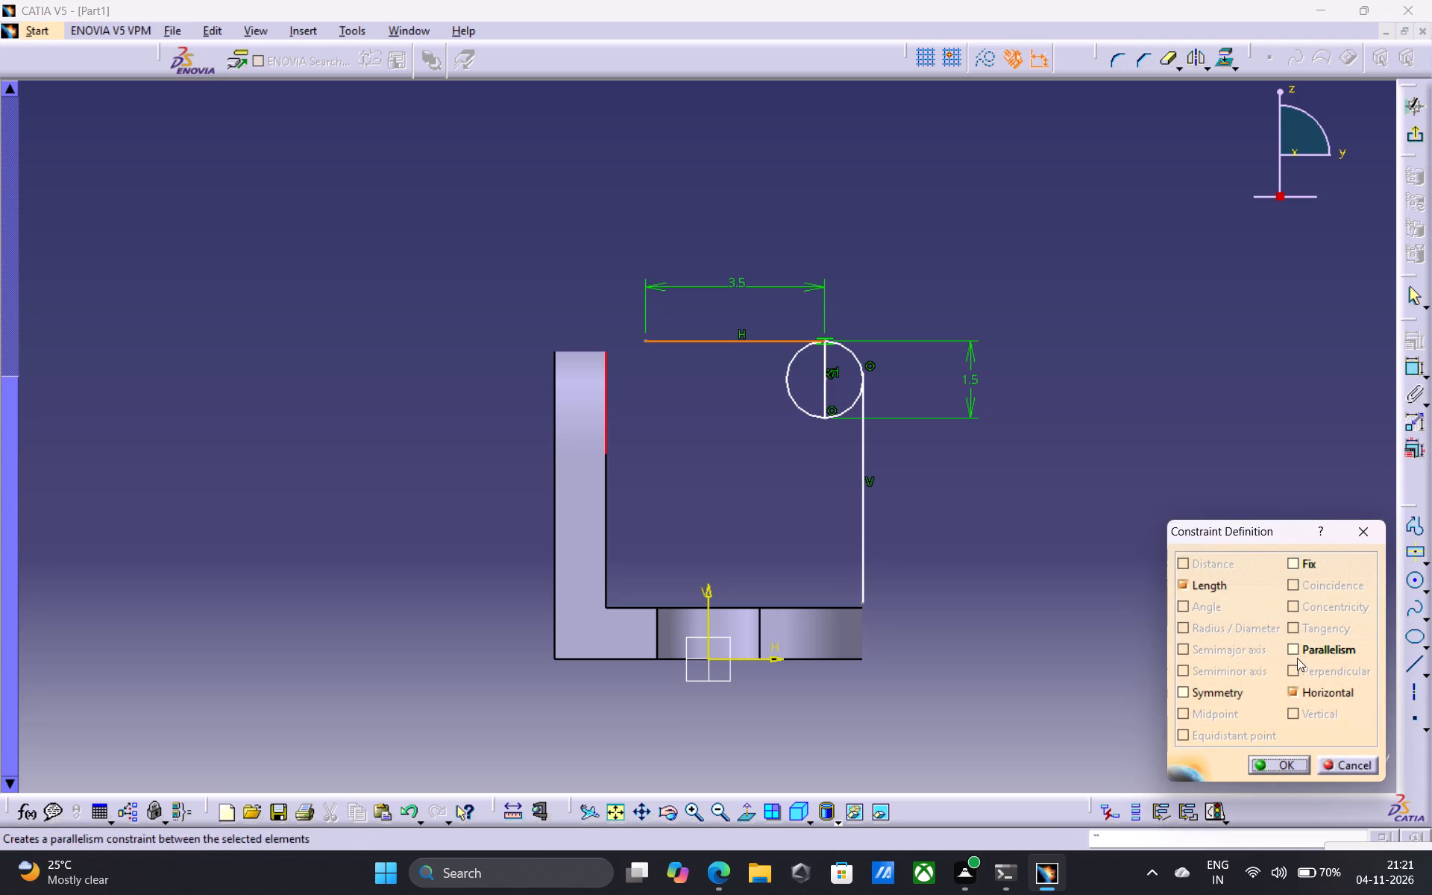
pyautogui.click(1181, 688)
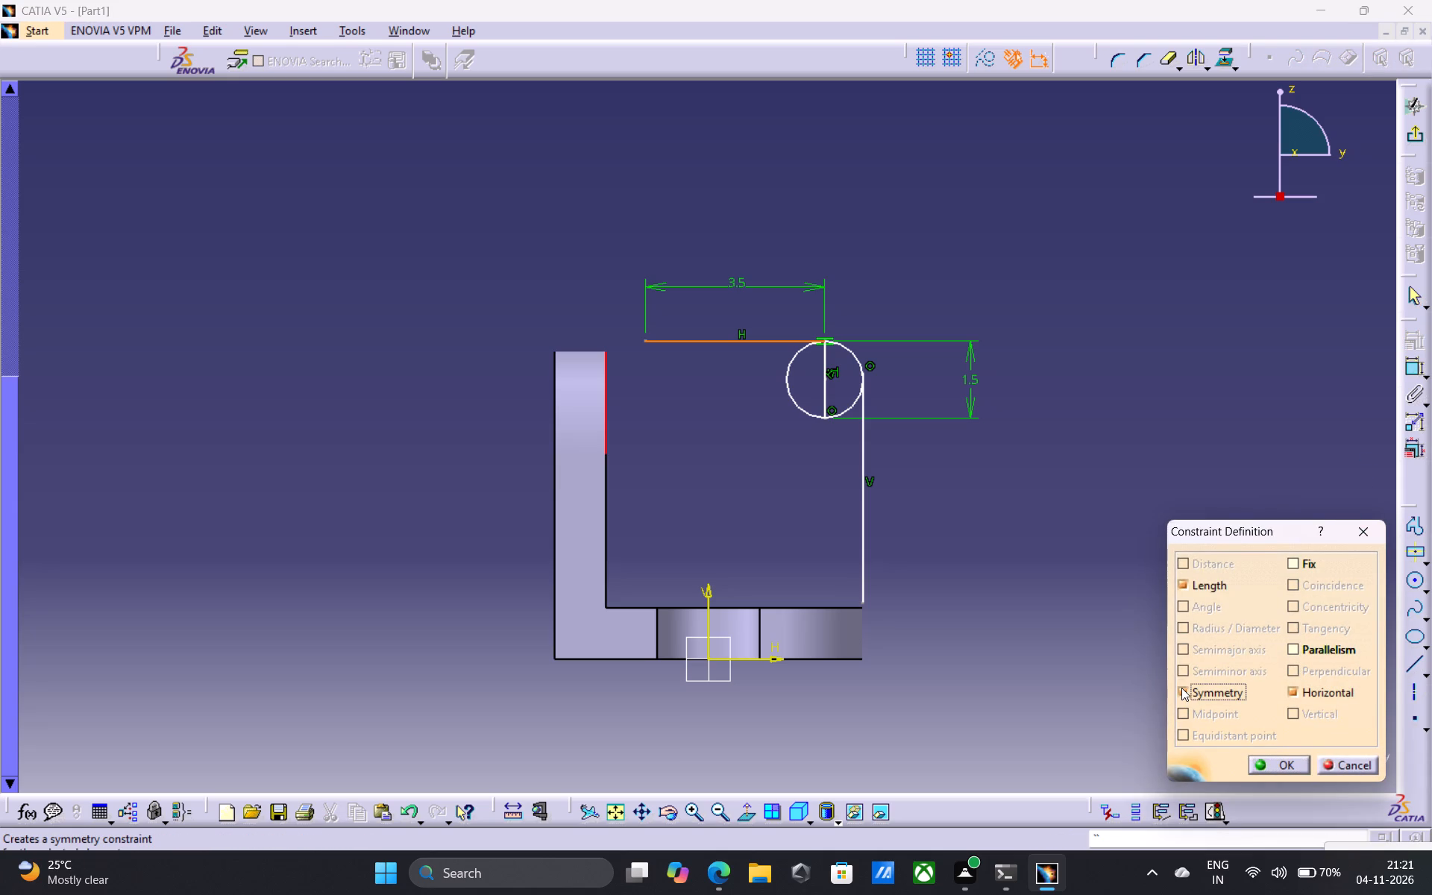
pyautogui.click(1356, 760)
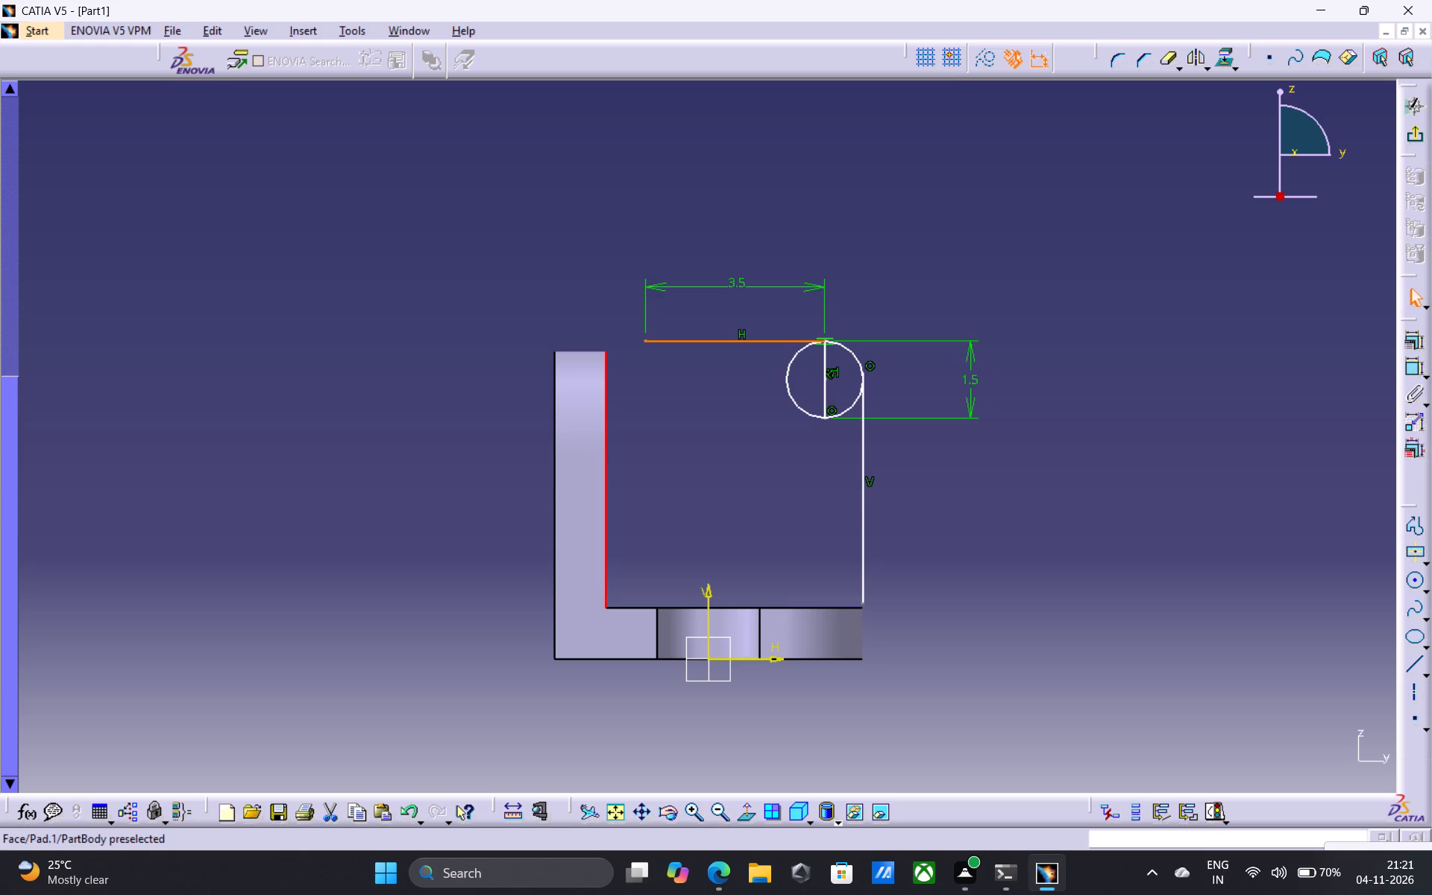
# Constrain the lower end of the long vertical line coincident with the base plate's top edge.
pyautogui.click(858, 608)
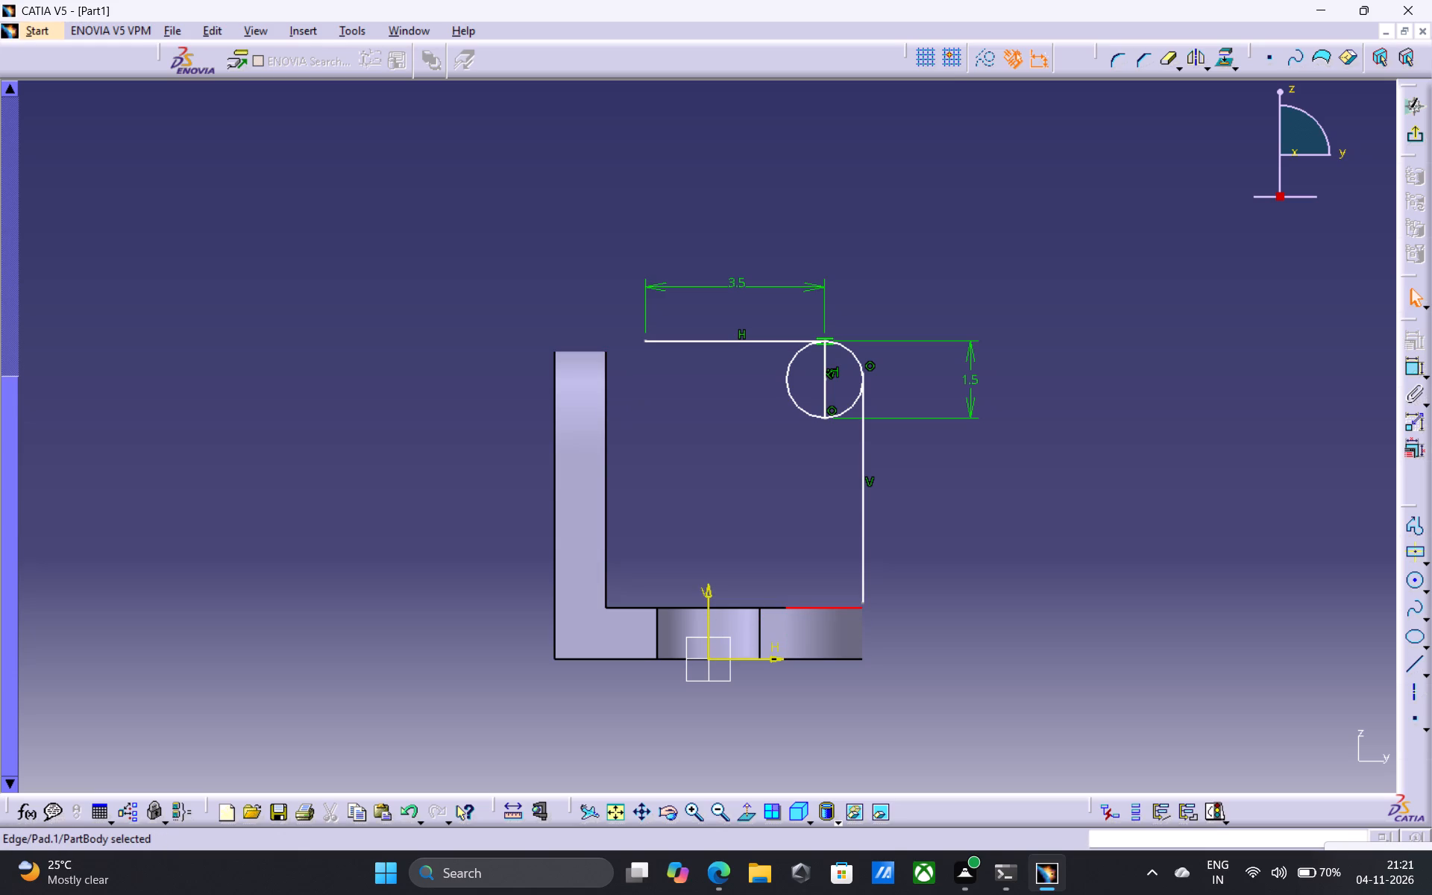
pyautogui.keyDown('ctrl'); pyautogui.click(861, 600); pyautogui.keyUp('ctrl')
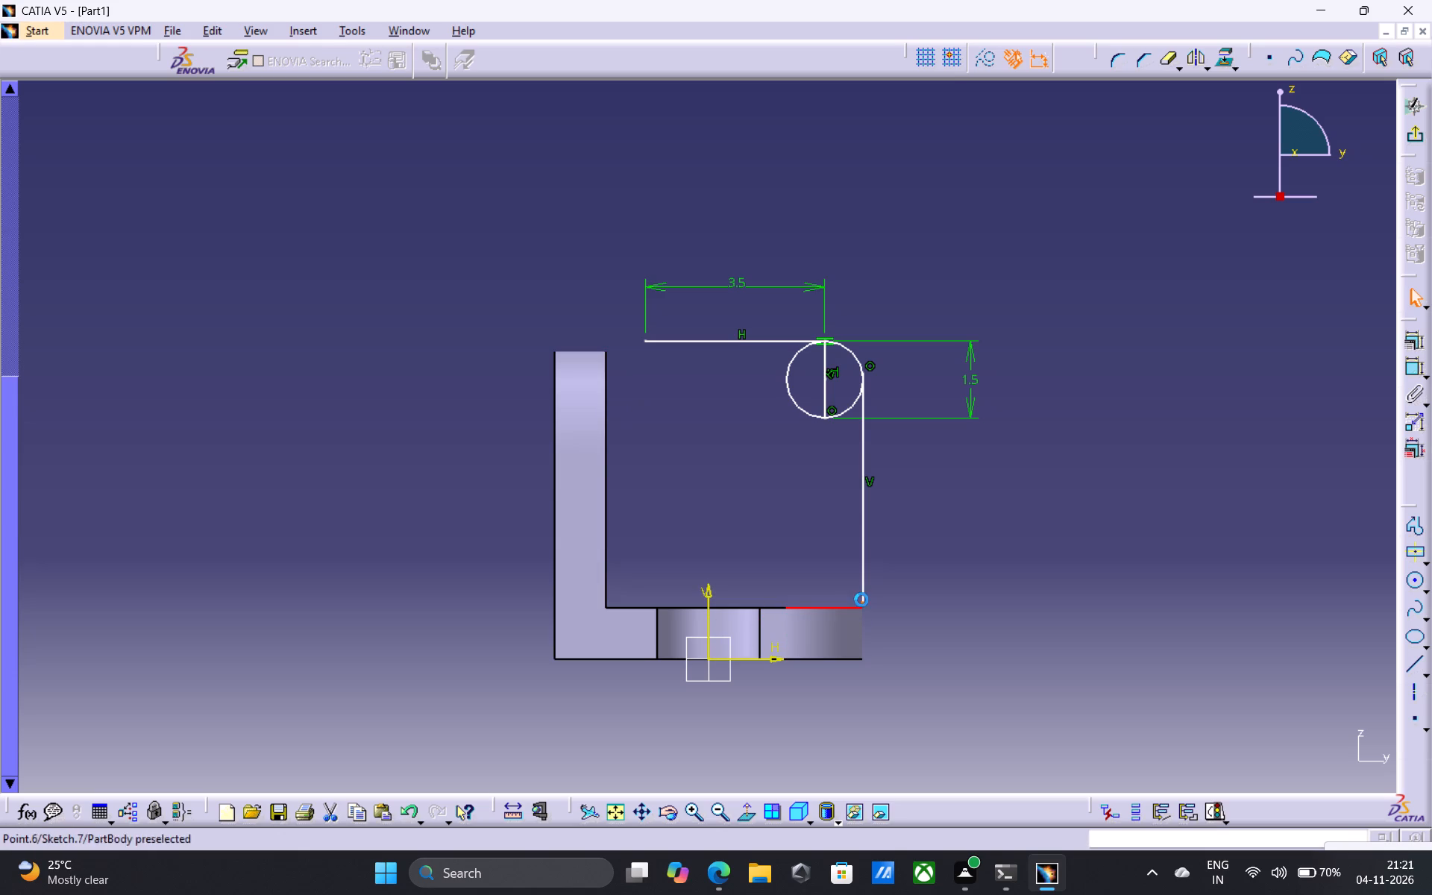
pyautogui.click(1410, 338)
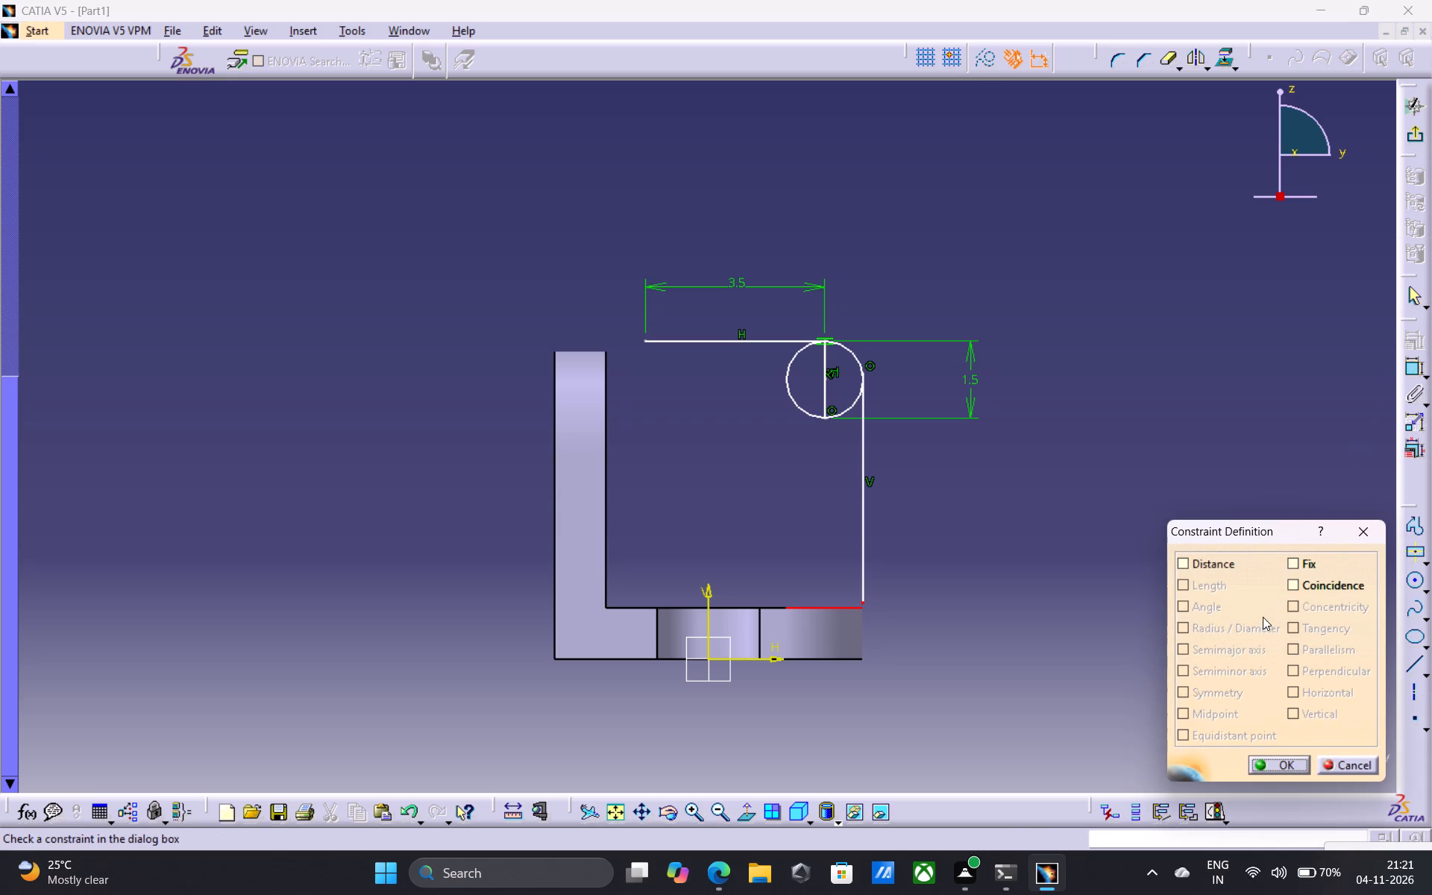
pyautogui.click(1298, 579)
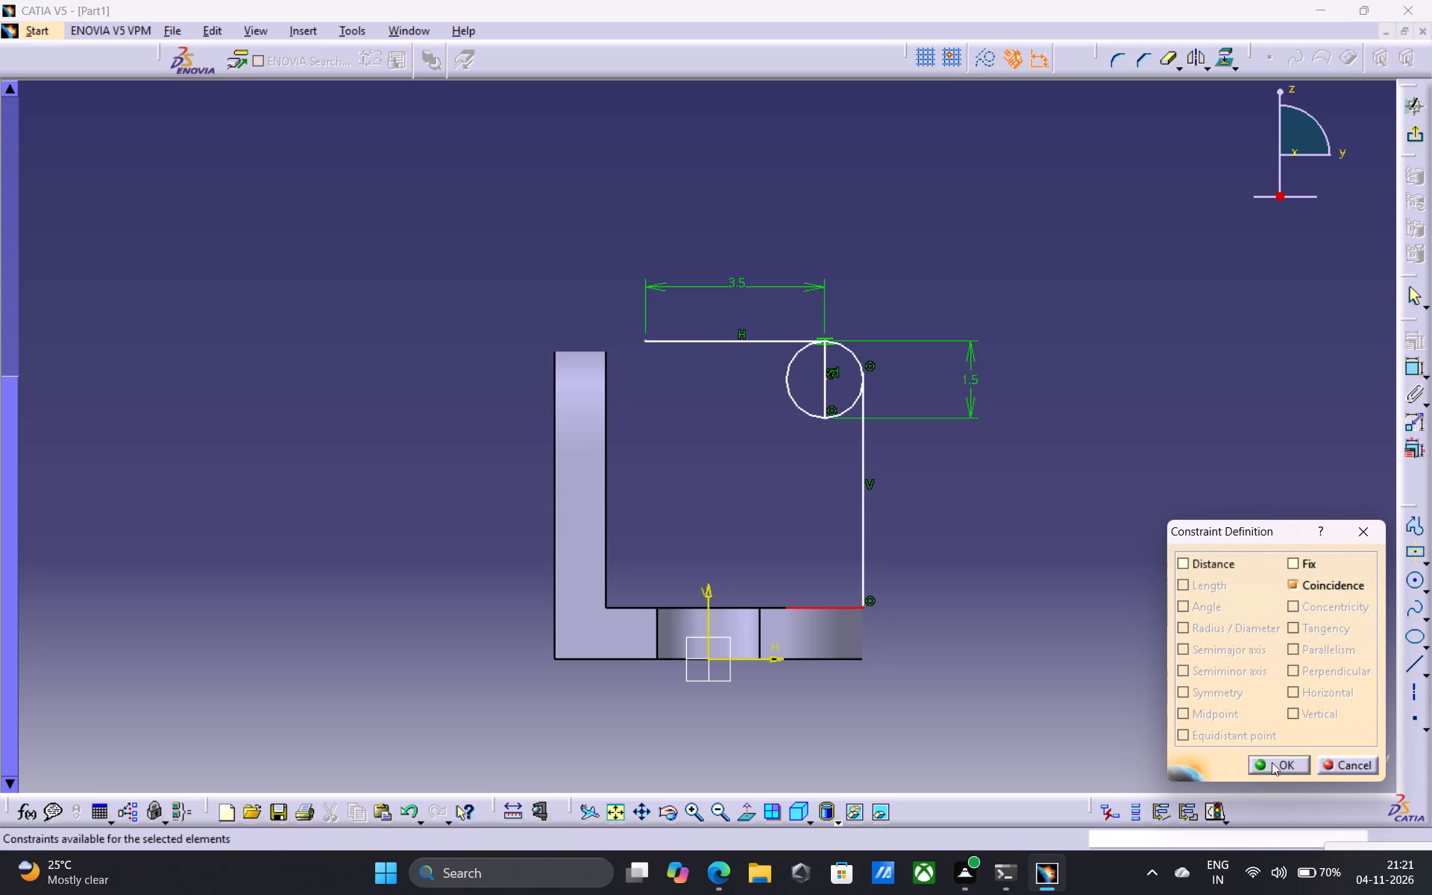
pyautogui.click(1269, 753)
pyautogui.click(1275, 763)
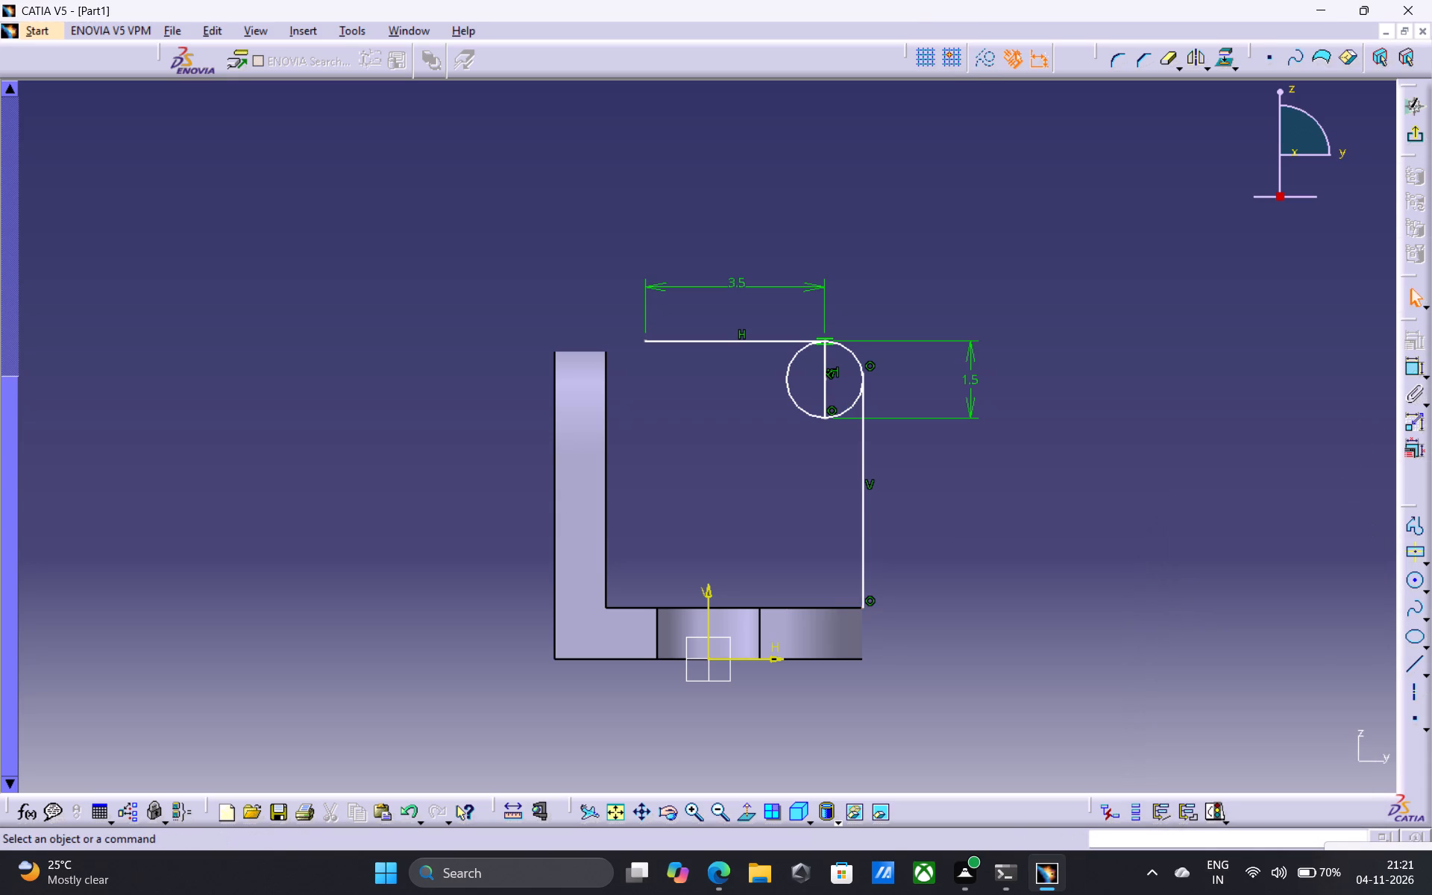
# Constrain the horizontal line's free end coincident with the upright's top inner corner.
pyautogui.click(647, 341)
pyautogui.keyDown('ctrl'); pyautogui.click(606, 352); pyautogui.keyUp('ctrl')
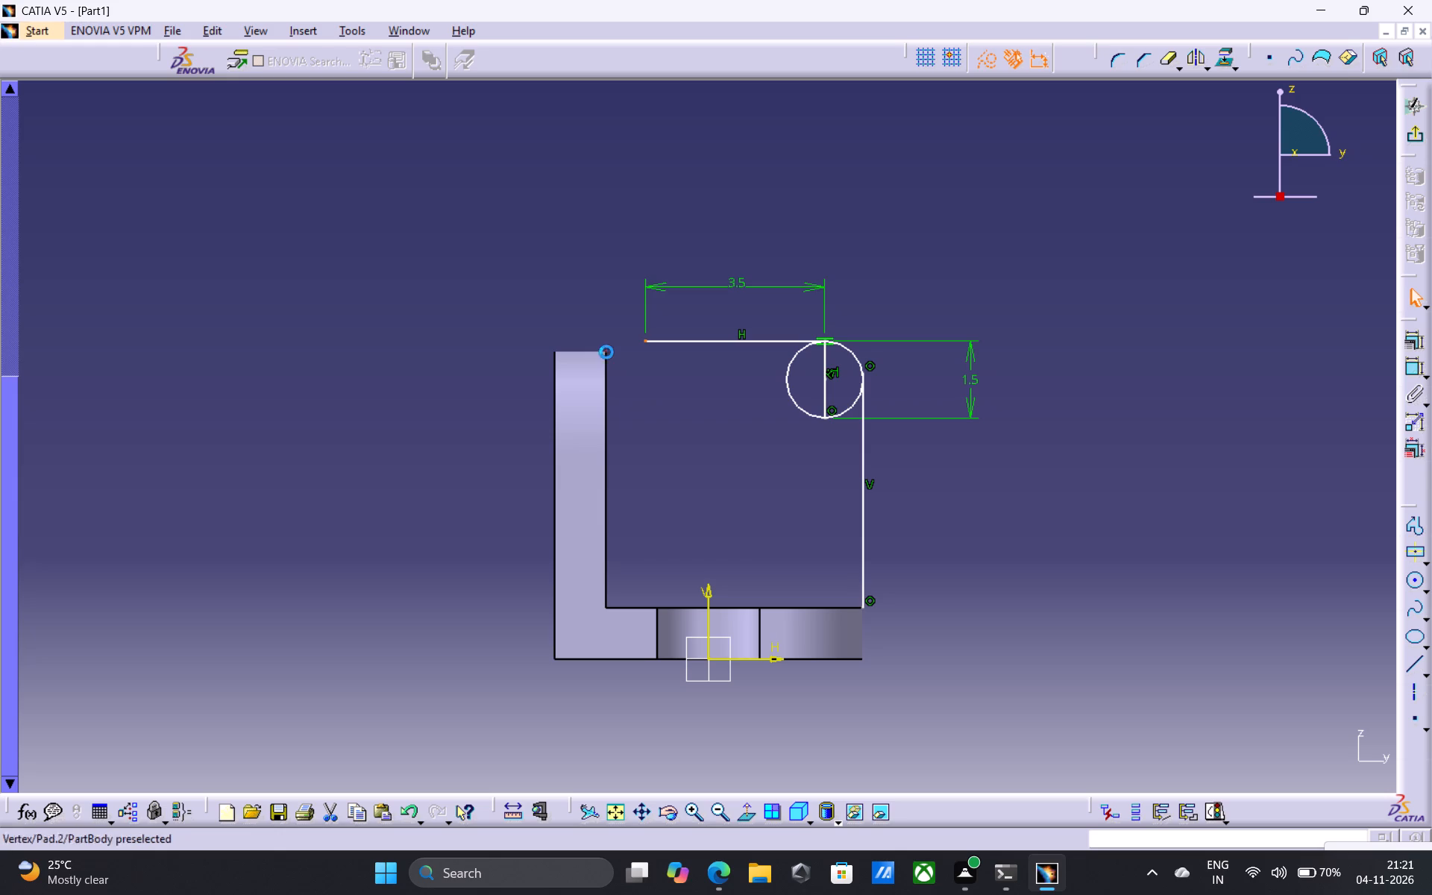
pyautogui.click(1412, 339)
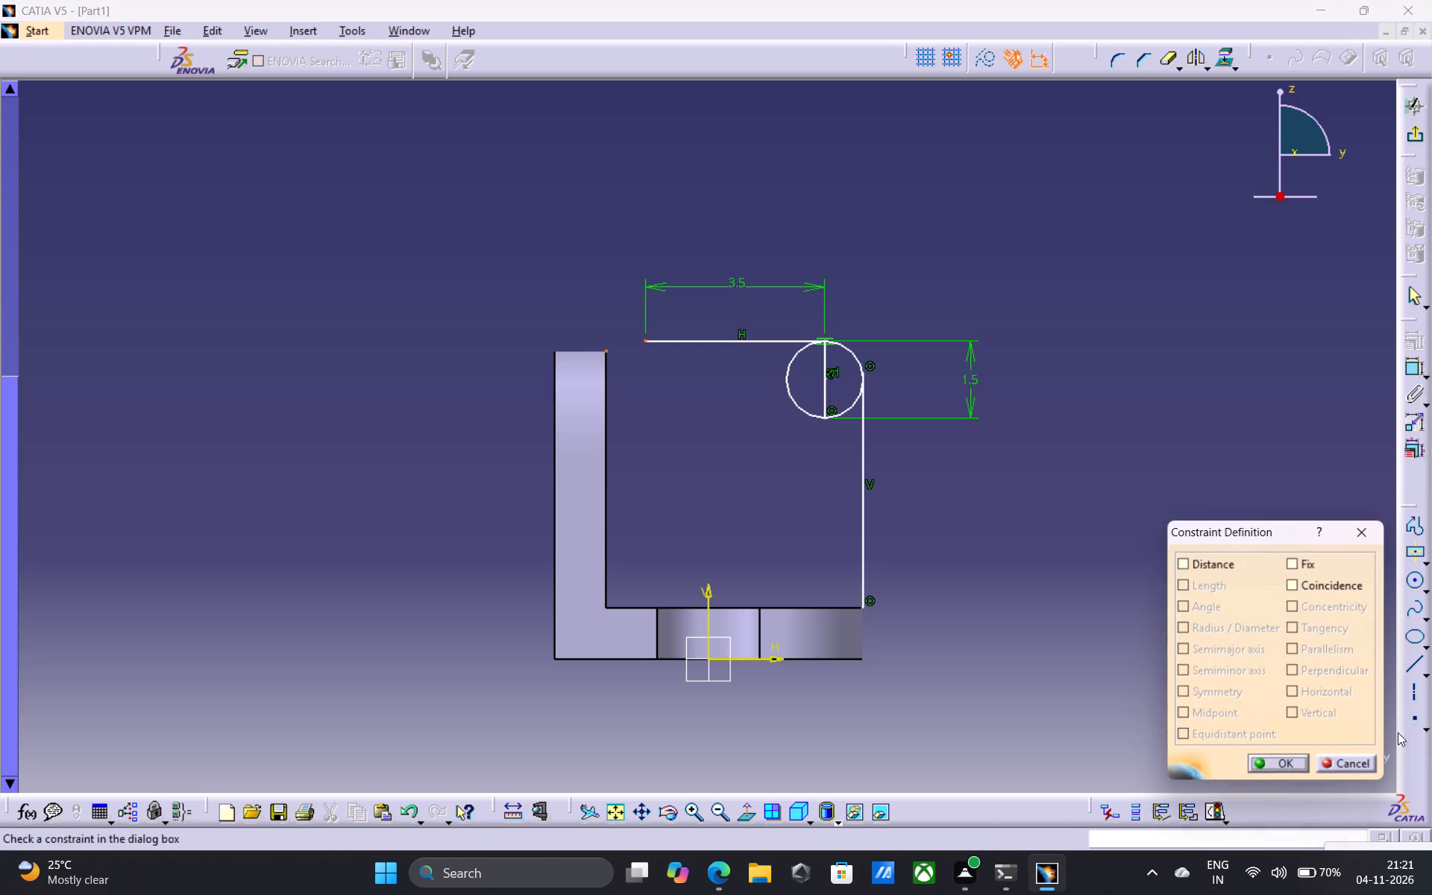
pyautogui.click(1289, 586)
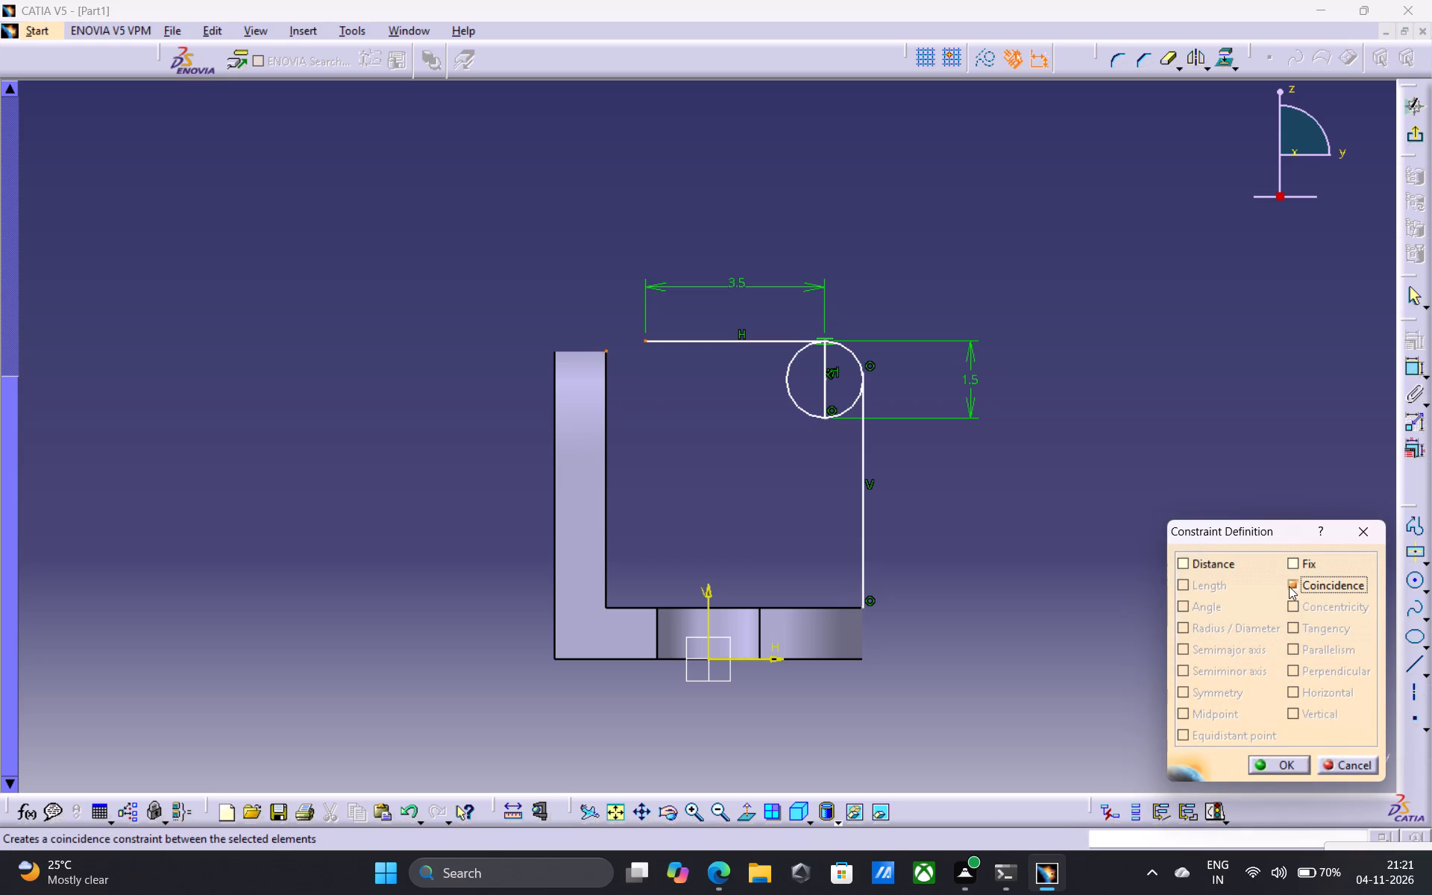
pyautogui.click(1278, 764)
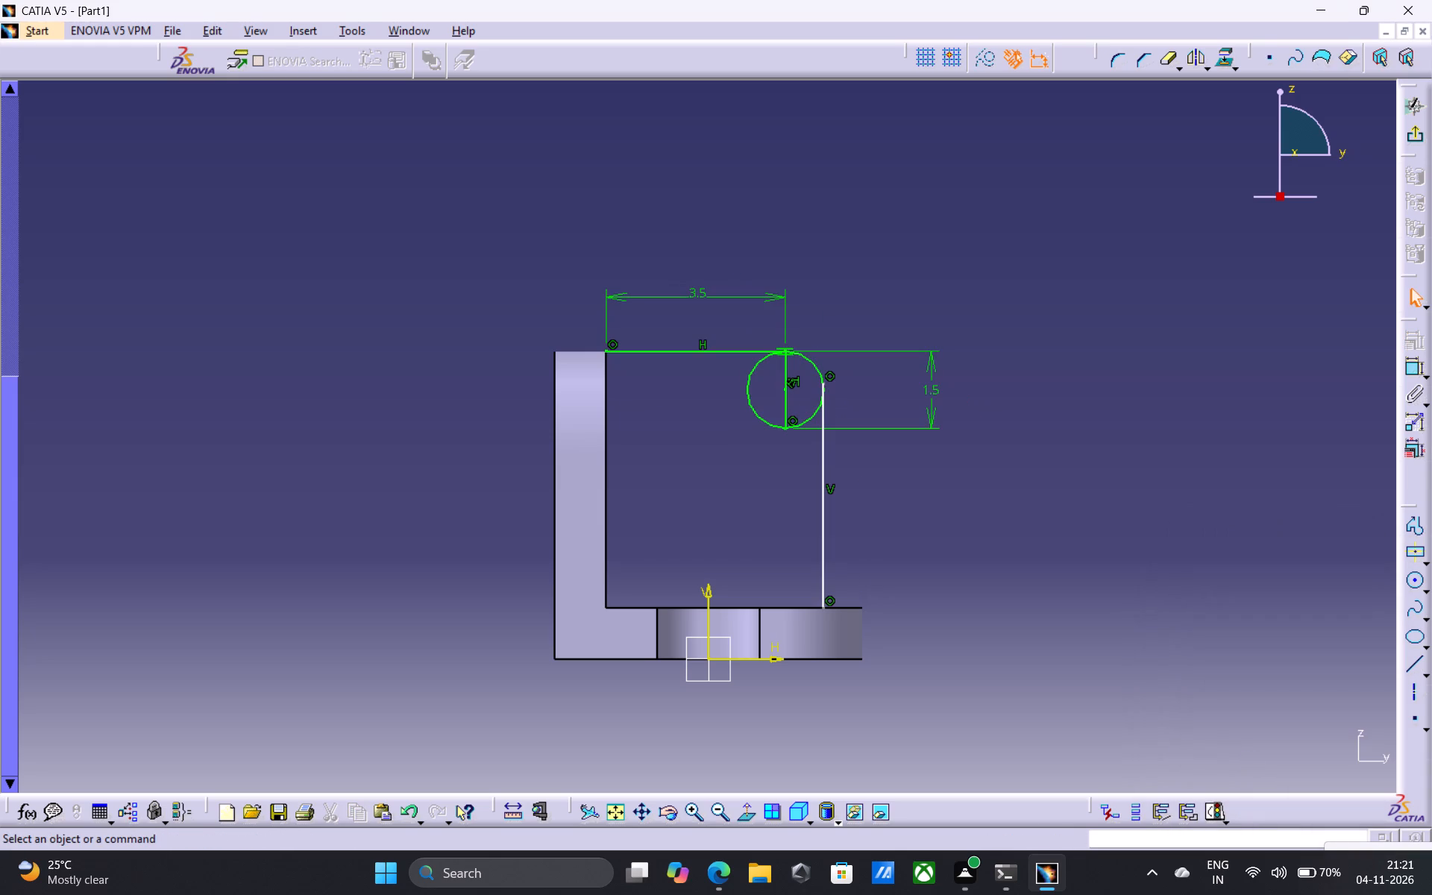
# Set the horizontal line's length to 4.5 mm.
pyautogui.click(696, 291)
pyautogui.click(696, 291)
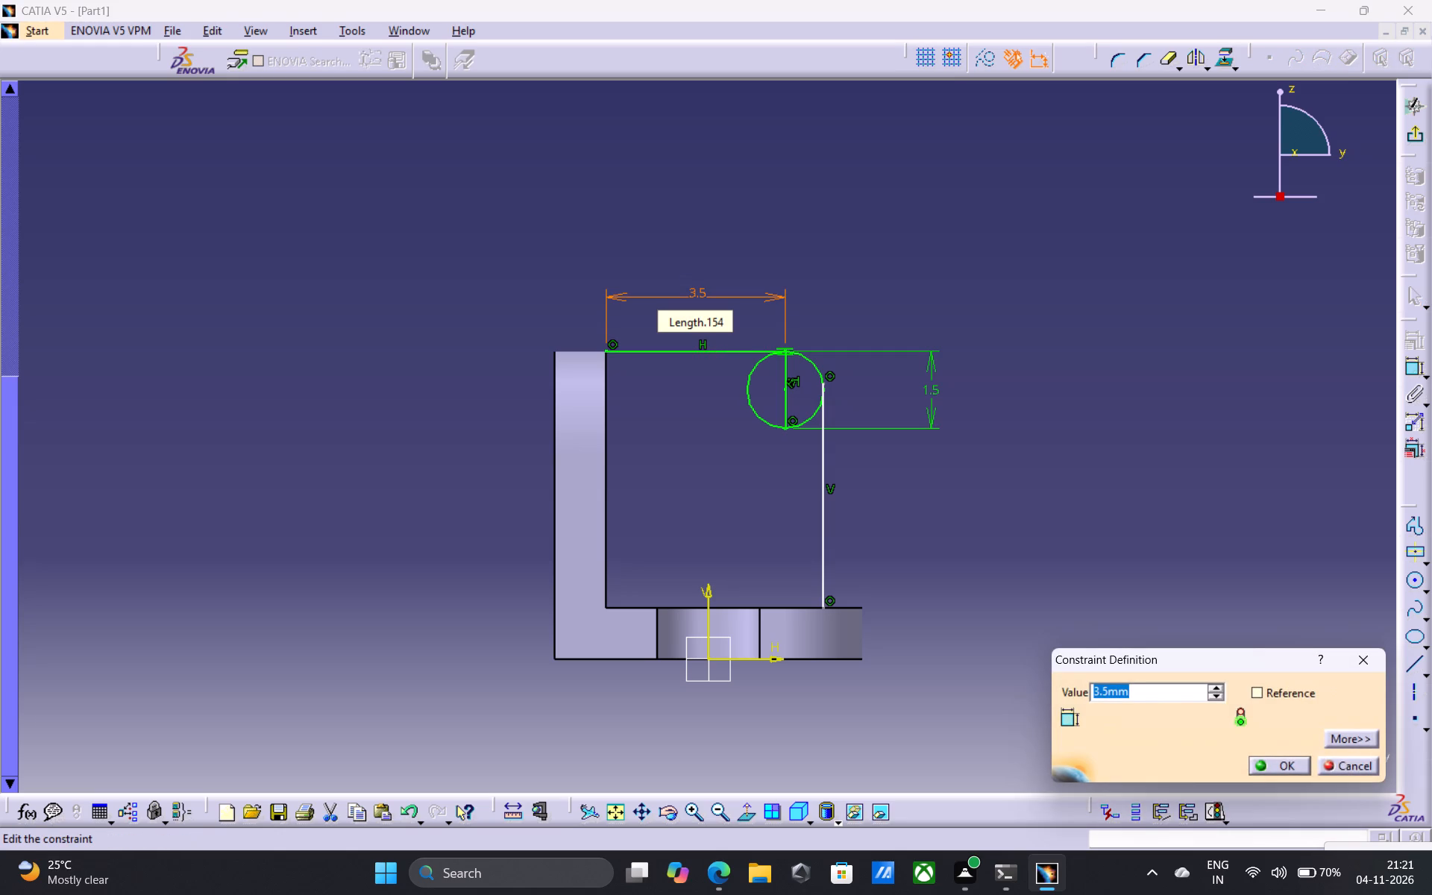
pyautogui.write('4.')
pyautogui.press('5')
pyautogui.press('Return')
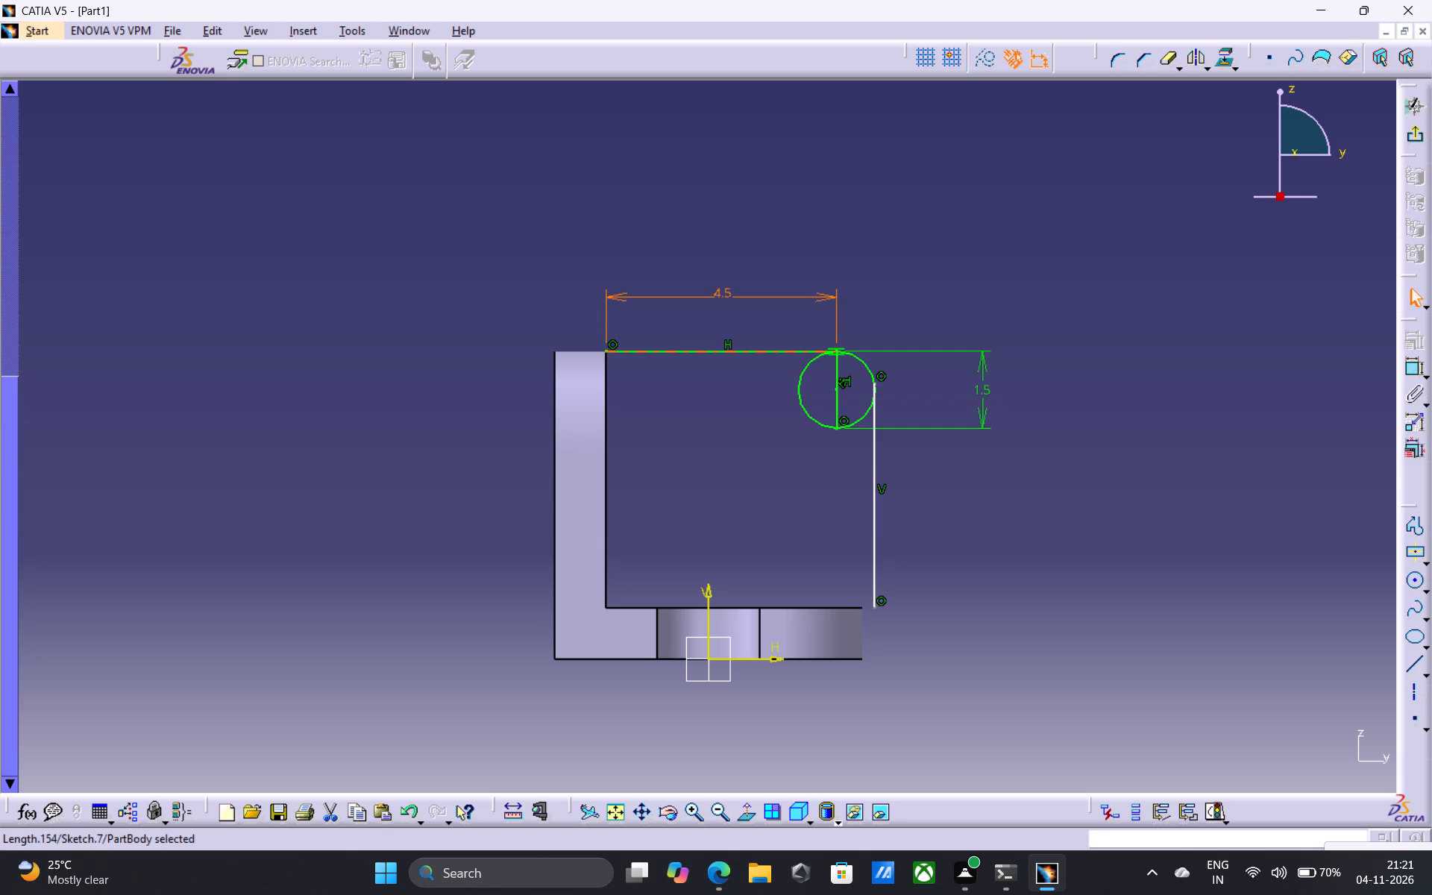
# Set the horizontal line's length to 3.5 mm.
pyautogui.click(703, 289)
pyautogui.doubleClick(703, 289)
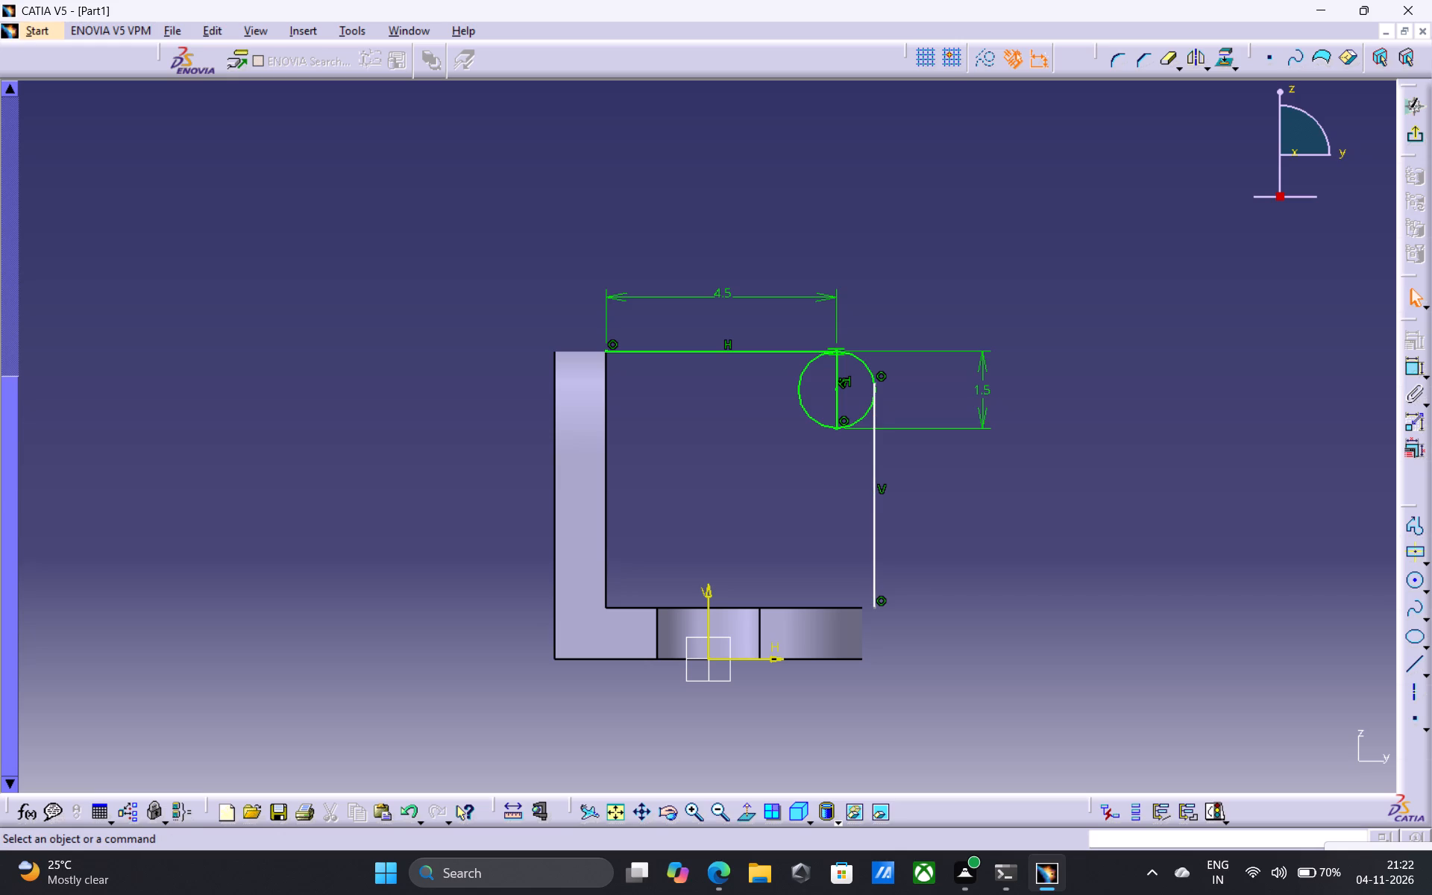
pyautogui.doubleClick(731, 291)
pyautogui.write('3.5')
pyautogui.press('Return')
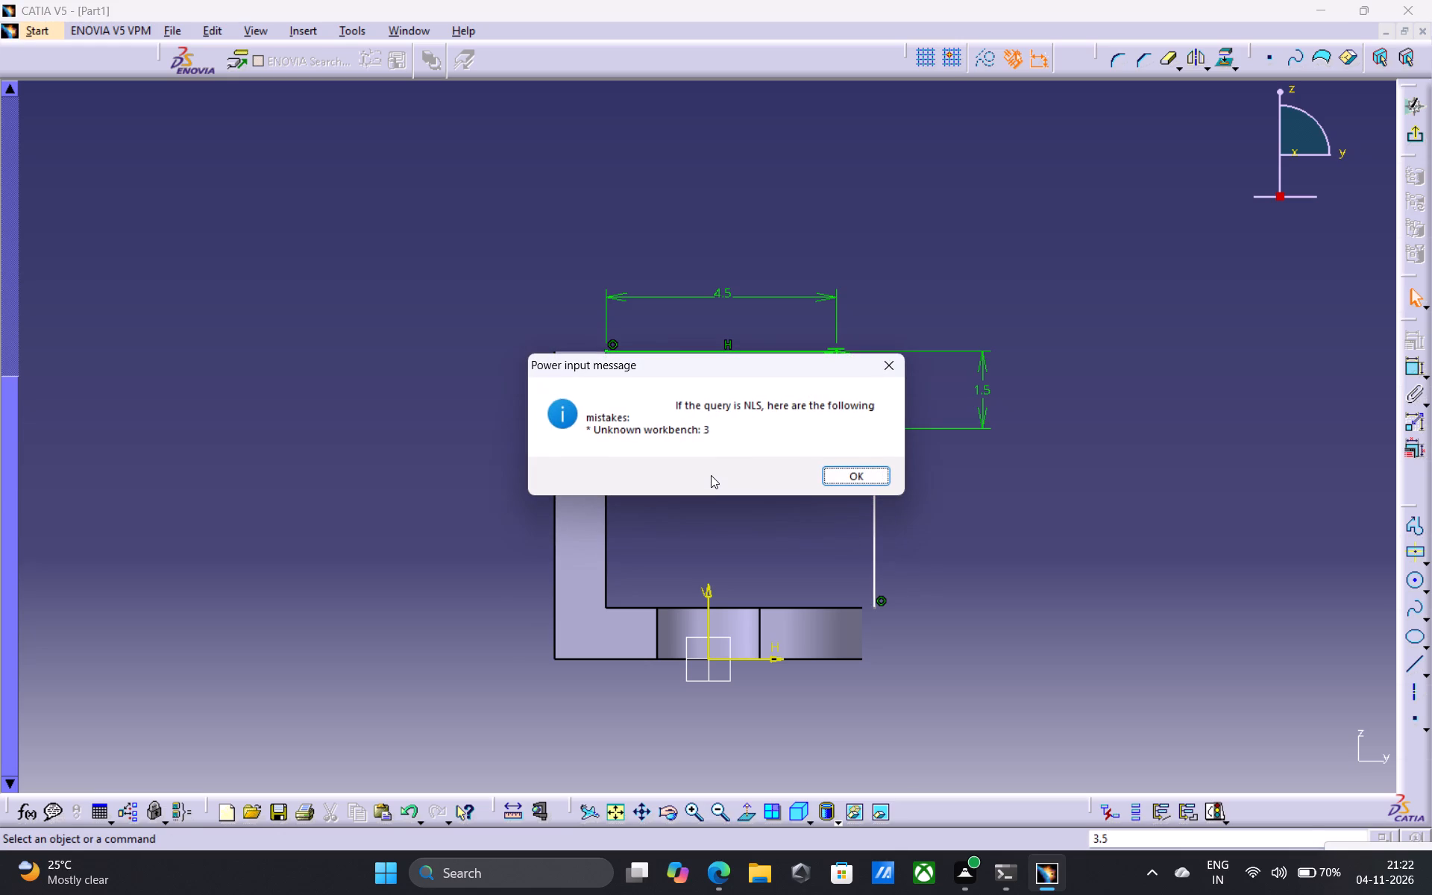
pyautogui.click(858, 473)
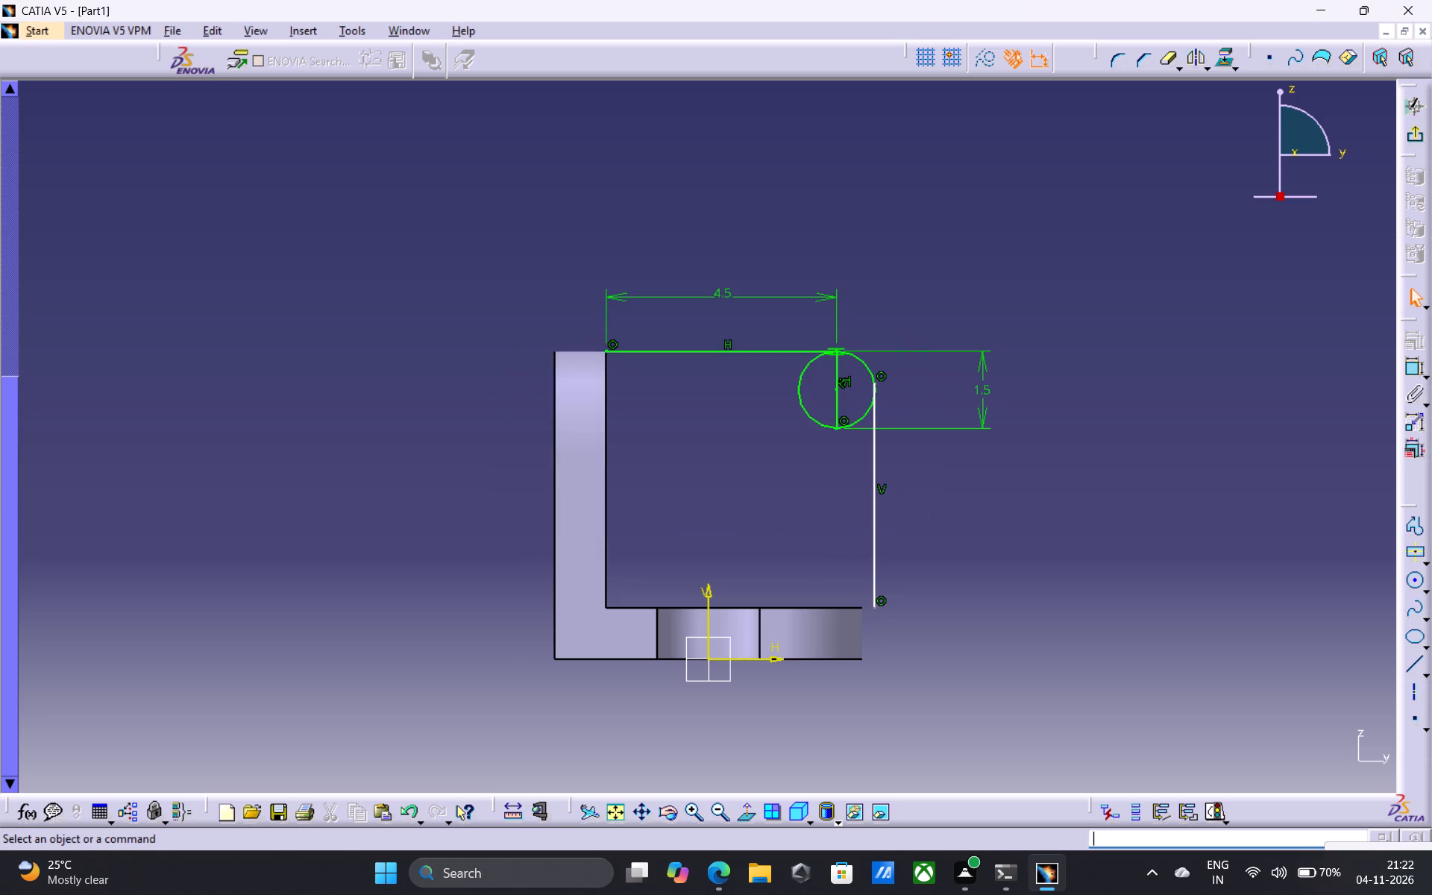
pyautogui.doubleClick(723, 292)
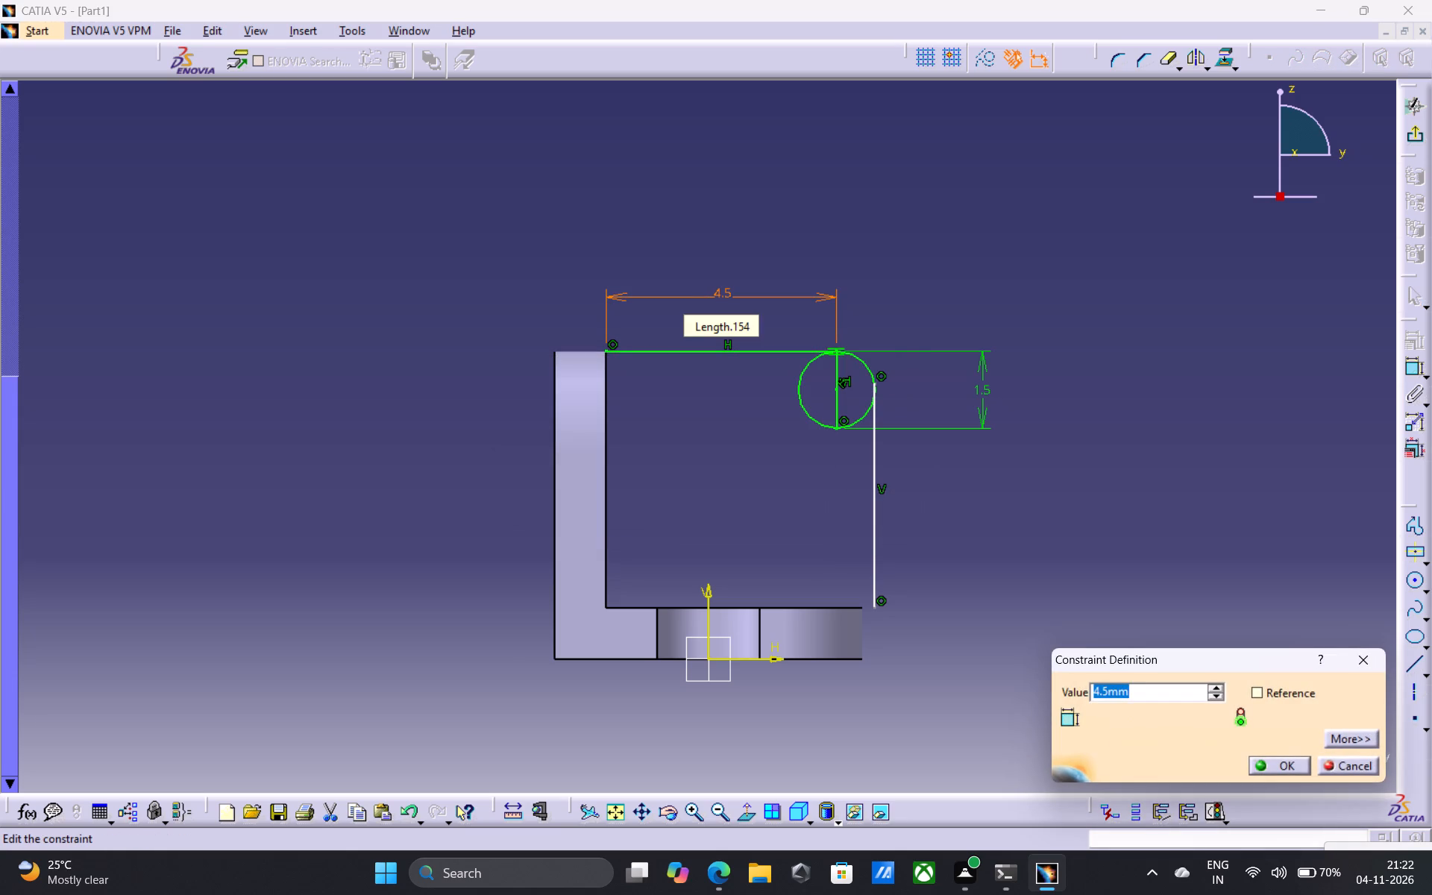
pyautogui.write('3.5')
pyautogui.press('Return')
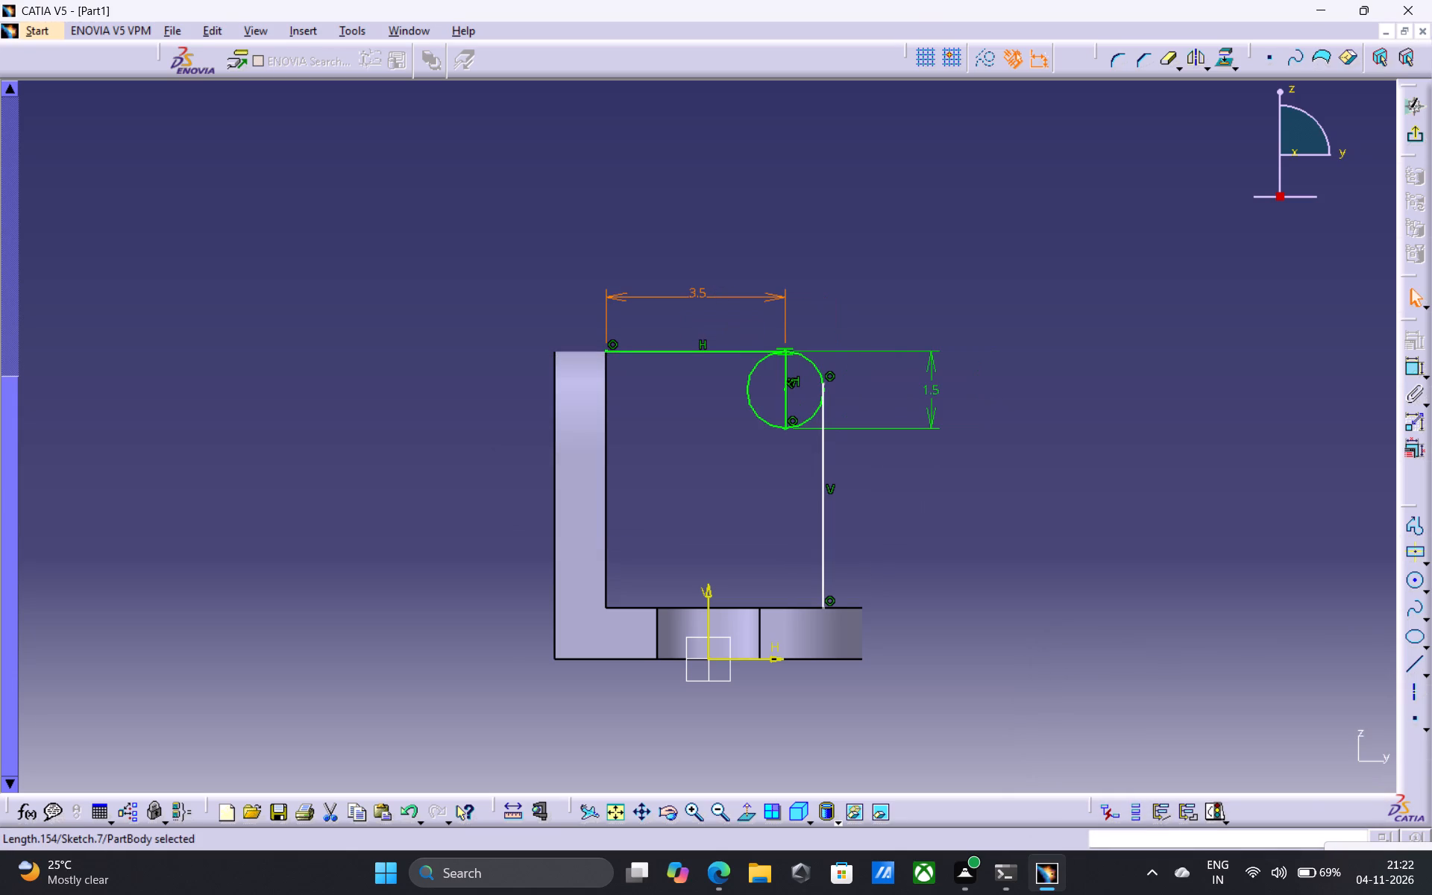
# Add a coincidence constraint between the long vertical line and the upper corner of the base plate's free end.
pyautogui.click(824, 471)
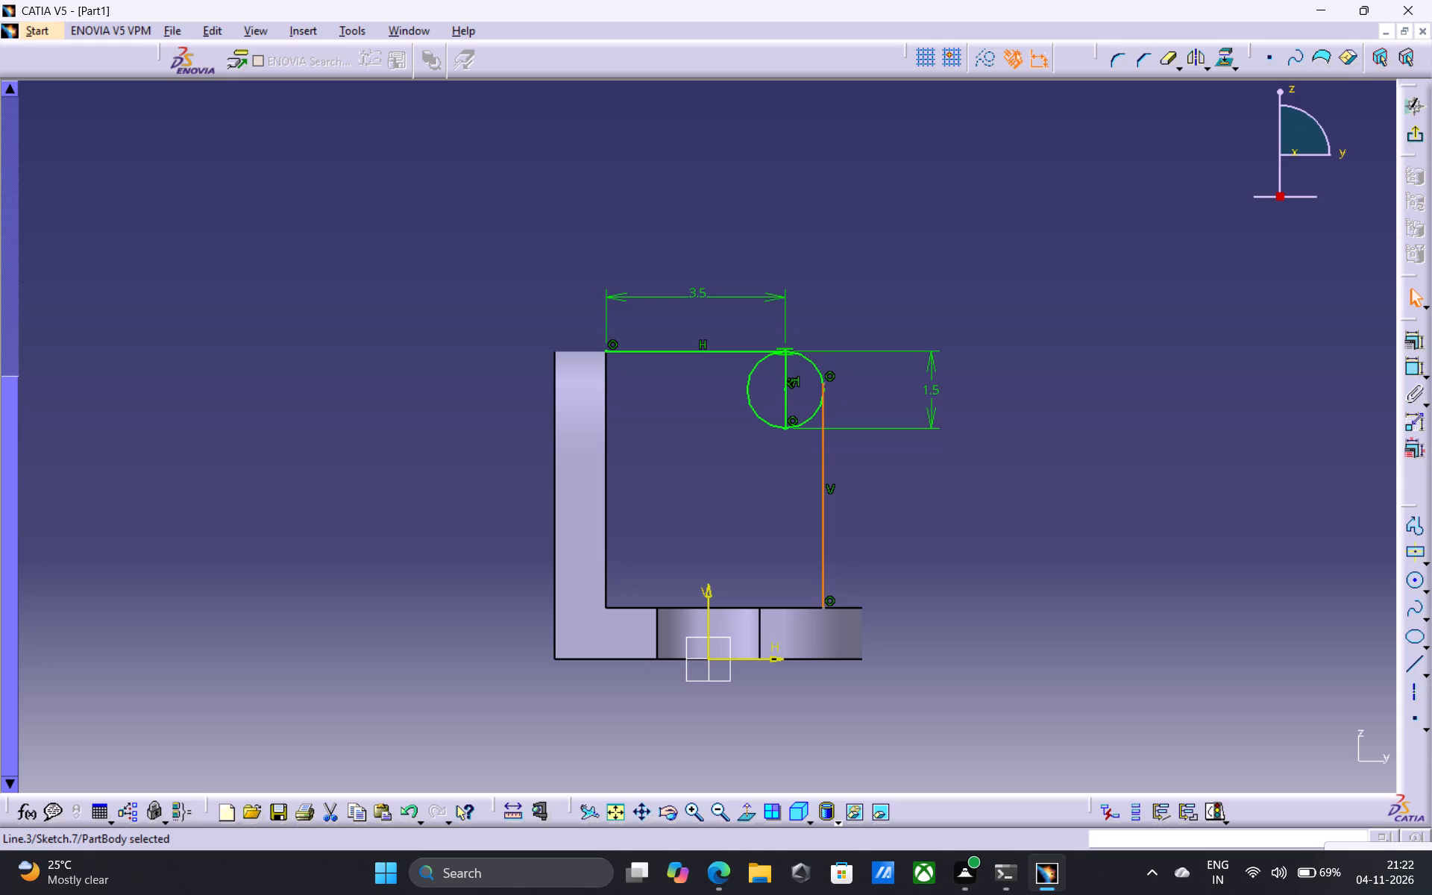
pyautogui.keyDown('ctrl'); pyautogui.click(860, 608); pyautogui.keyUp('ctrl')
pyautogui.click(1416, 346)
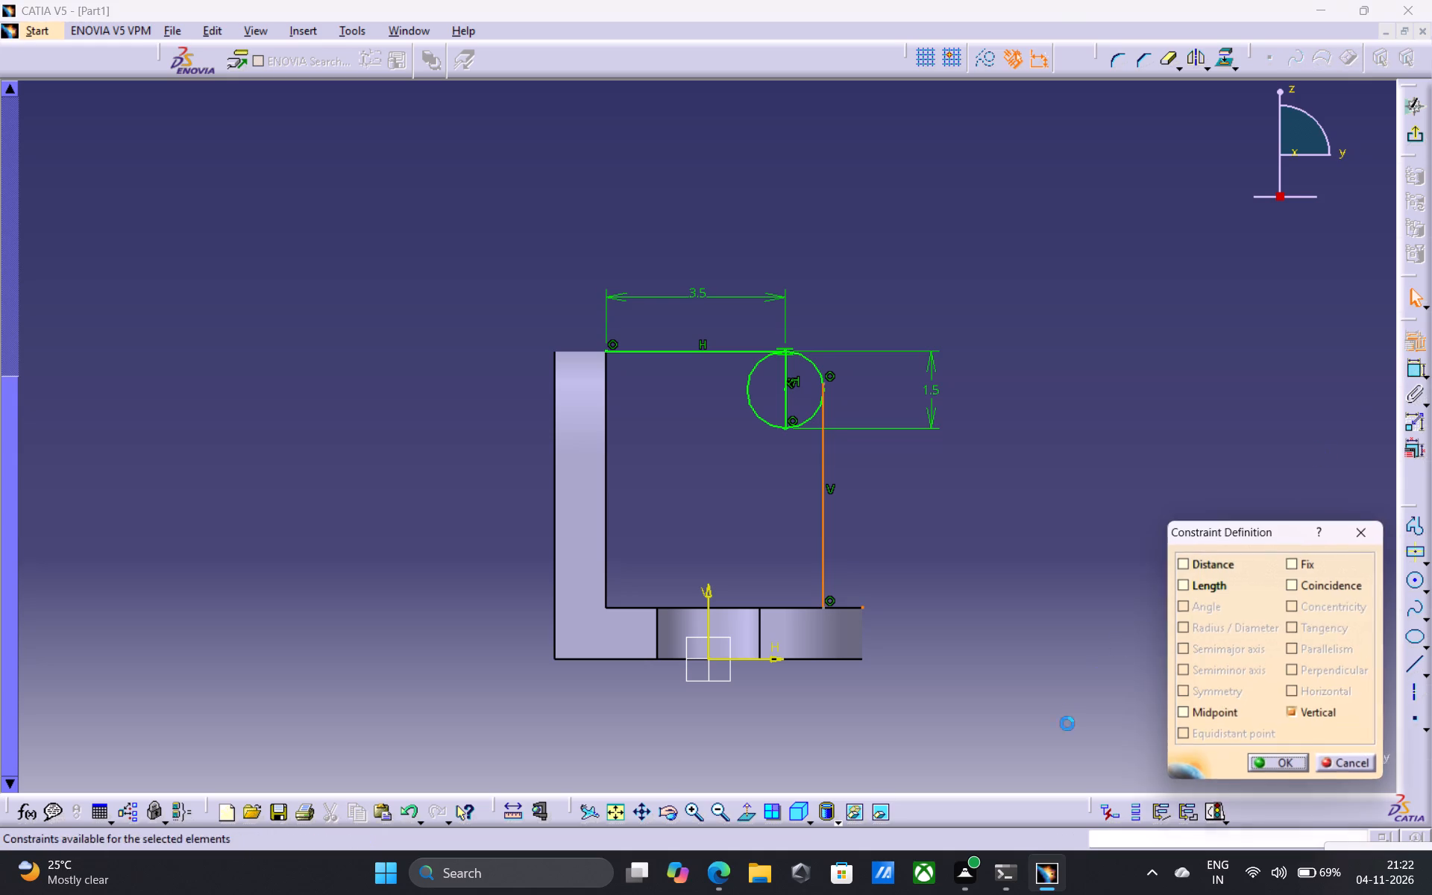
pyautogui.click(1290, 578)
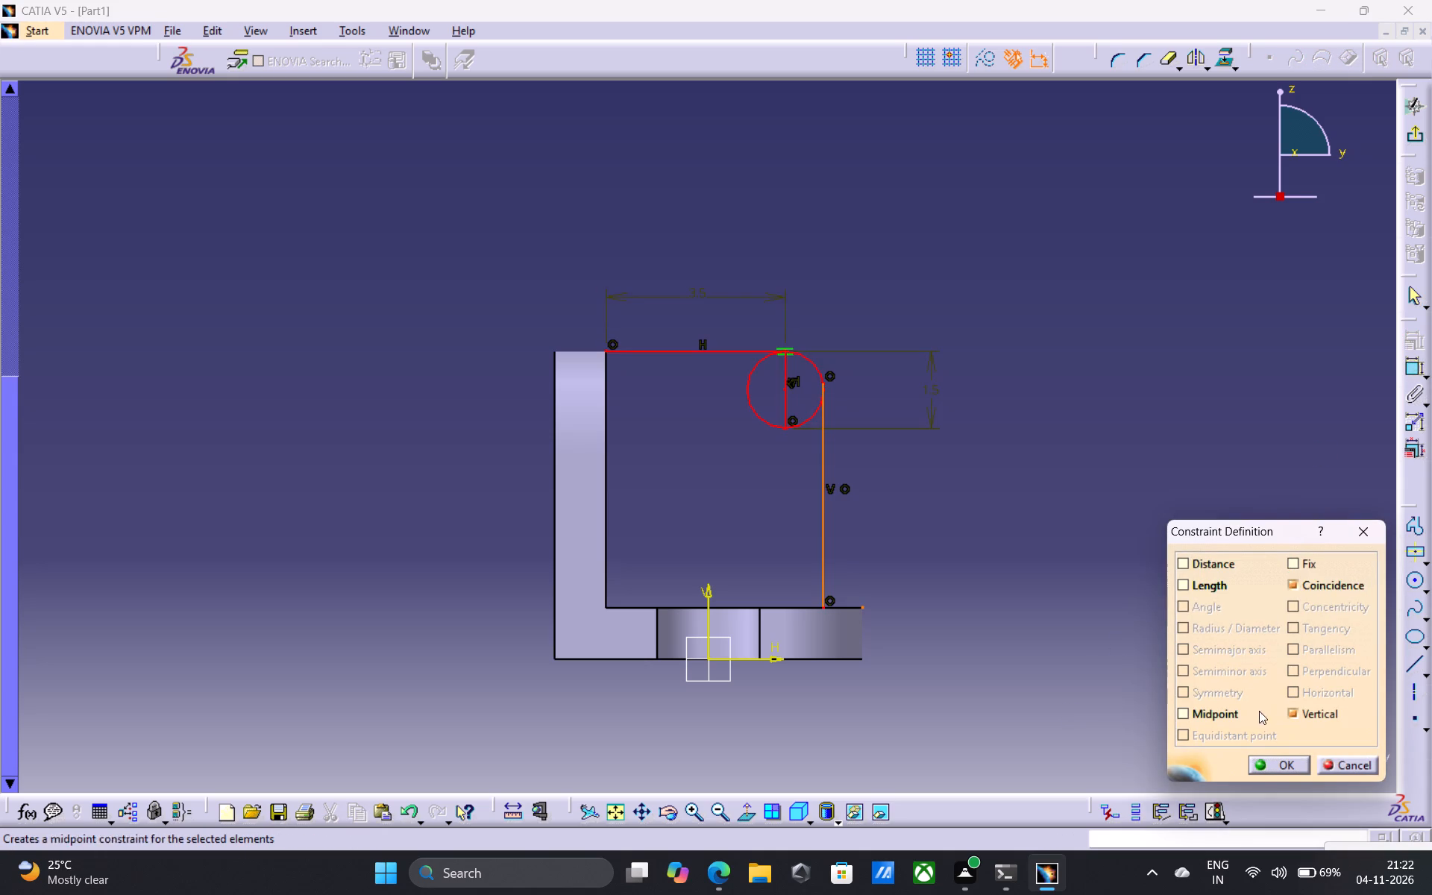
pyautogui.click(1254, 762)
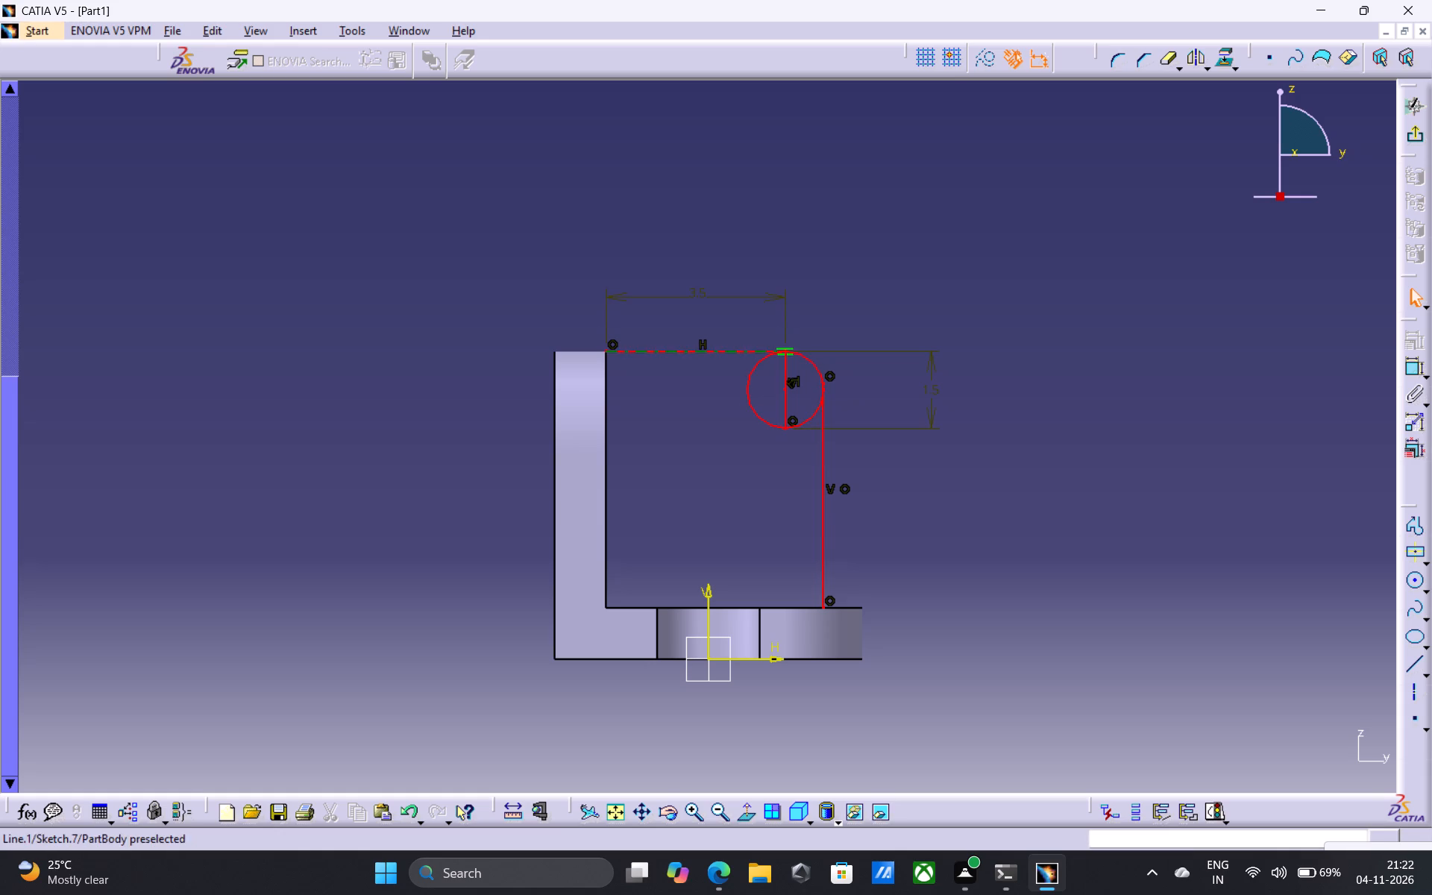
pyautogui.press('Escape')
pyautogui.press('Escape')
pyautogui.press('Escape')
pyautogui.press('Escape')
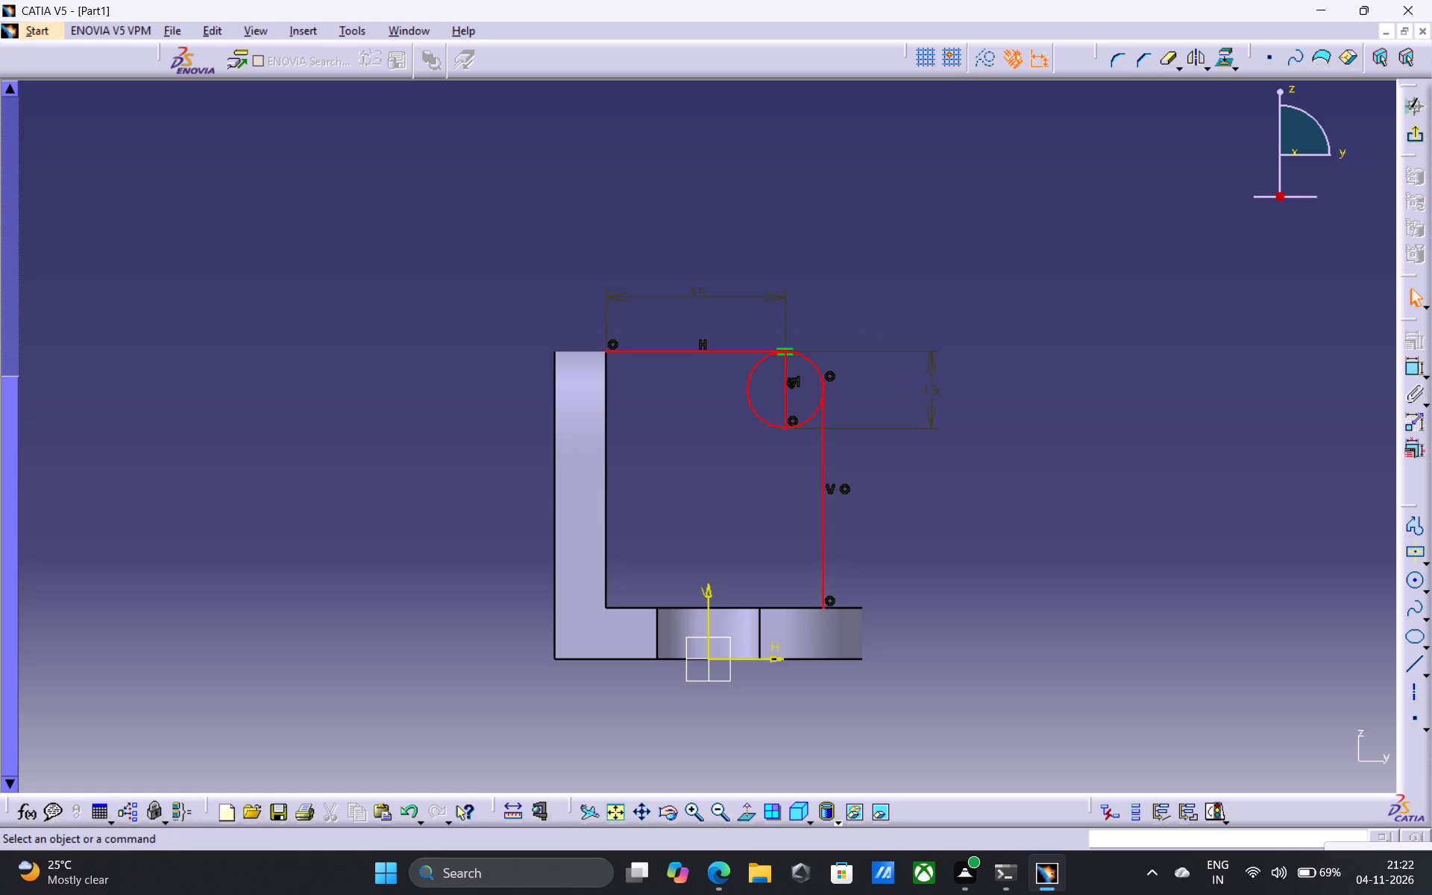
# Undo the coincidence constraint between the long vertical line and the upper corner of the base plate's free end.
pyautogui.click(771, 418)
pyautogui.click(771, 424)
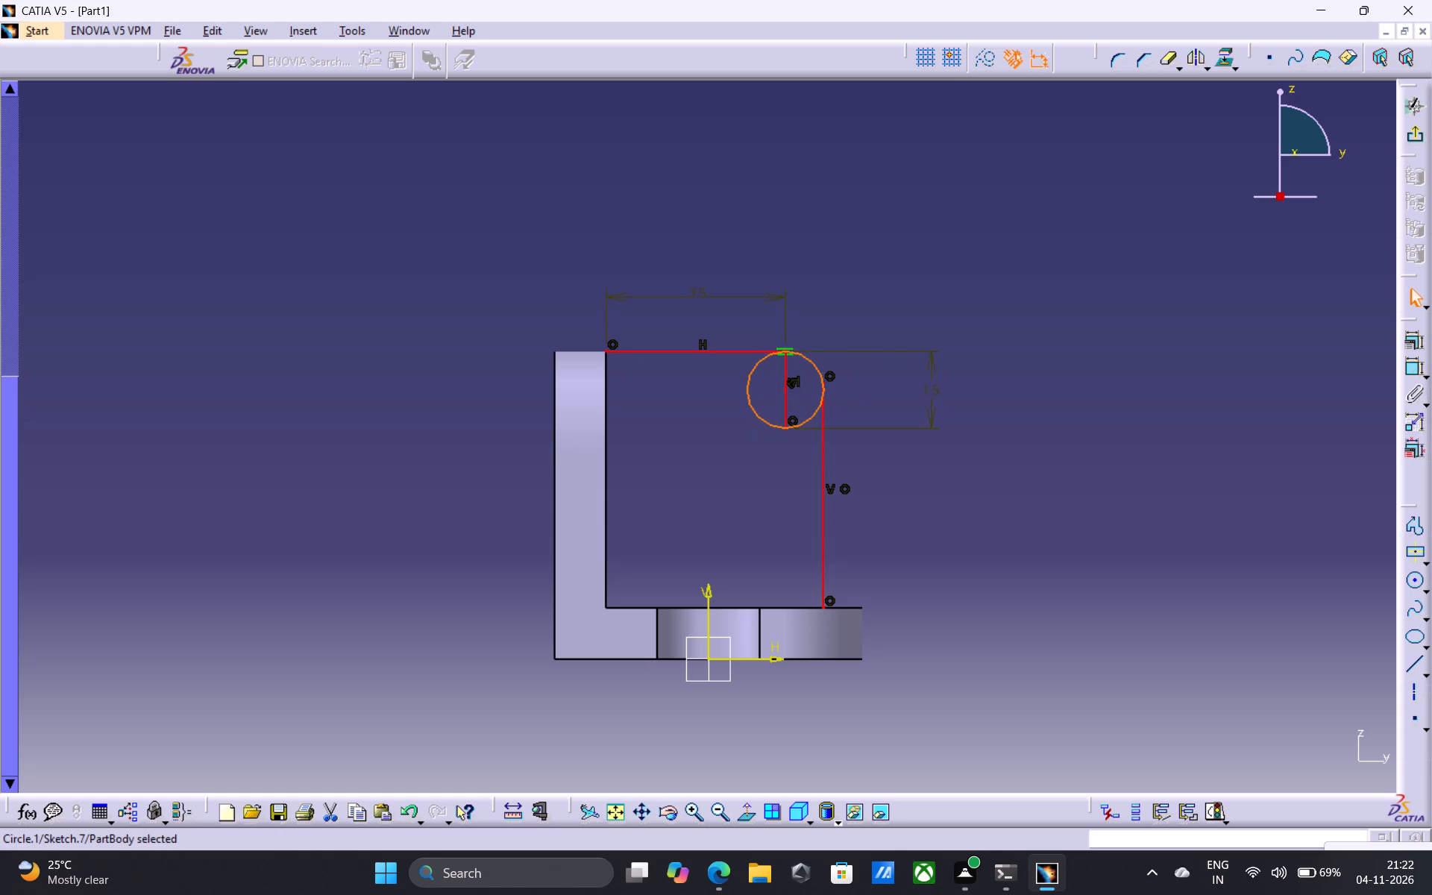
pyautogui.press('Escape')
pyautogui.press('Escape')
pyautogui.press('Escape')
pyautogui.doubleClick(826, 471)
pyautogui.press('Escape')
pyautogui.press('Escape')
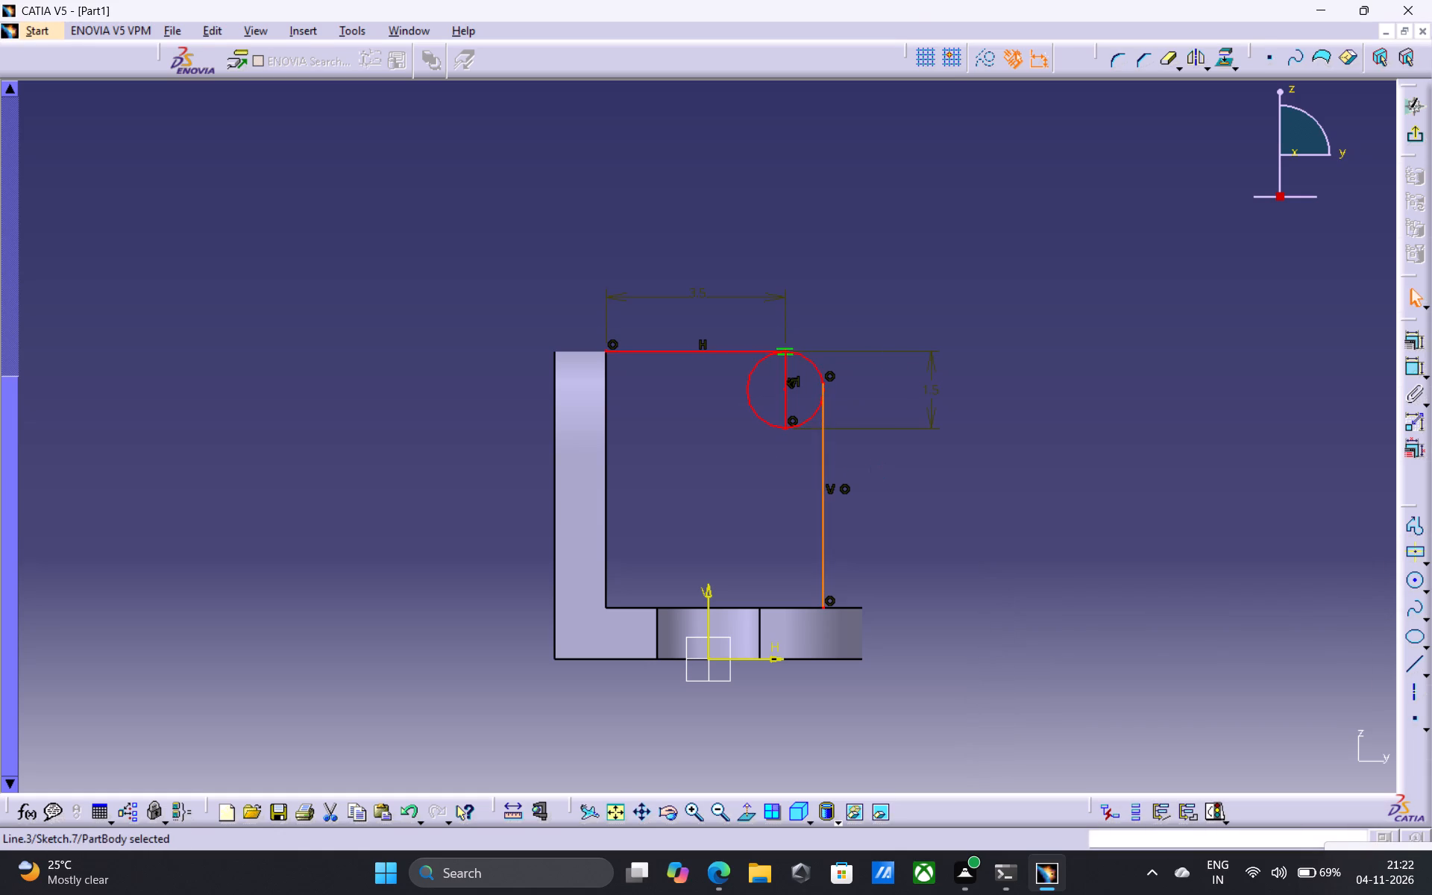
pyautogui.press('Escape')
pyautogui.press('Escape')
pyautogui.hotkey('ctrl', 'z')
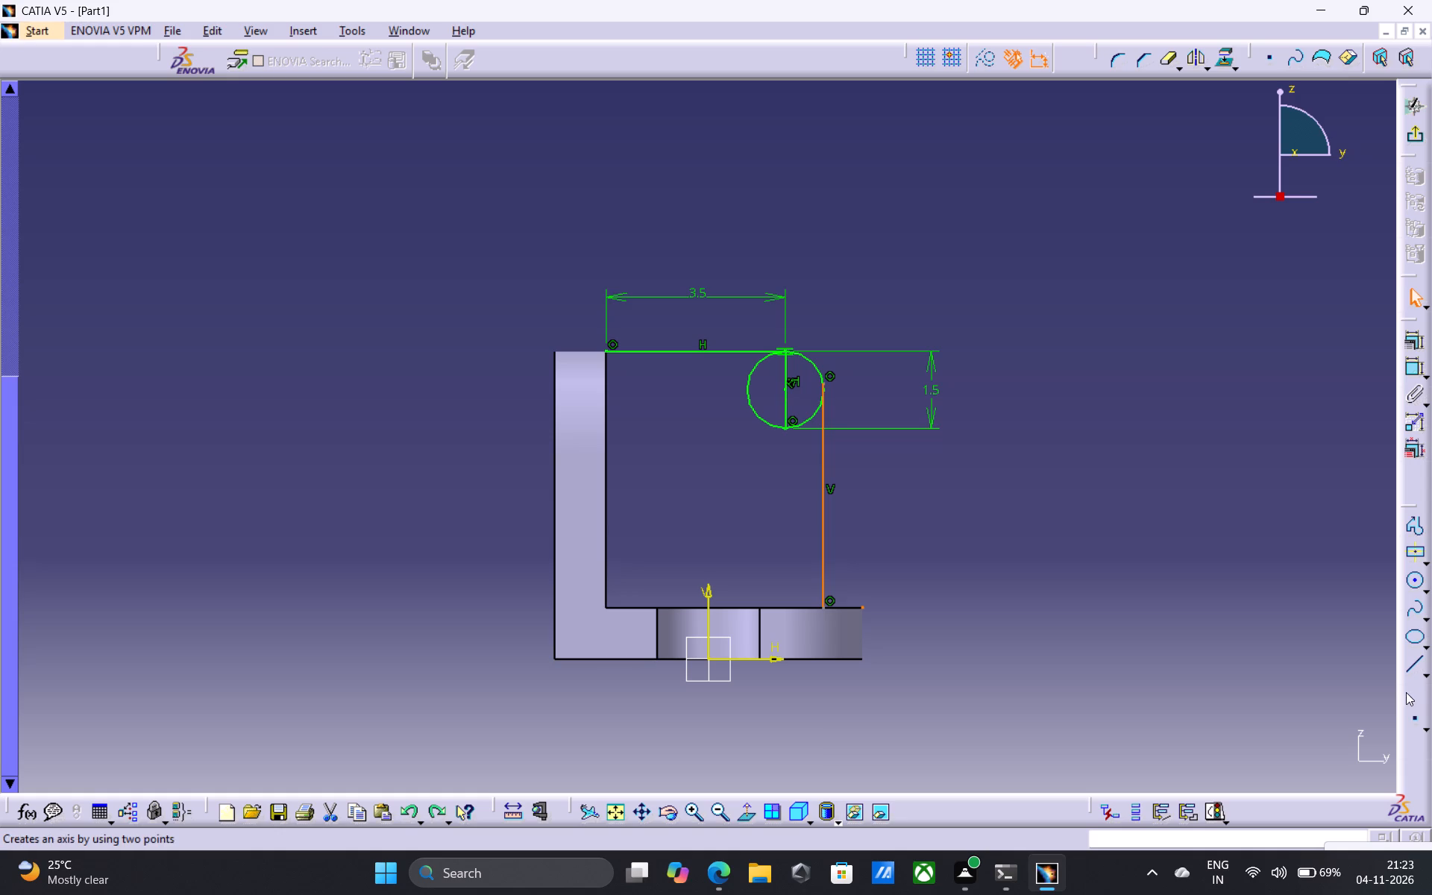
# Sketch a vertical line about 6.2 mm long, away from the bracket, and a horizontal line about 5.6 mm long from its lower end.
pyautogui.click(1410, 665)
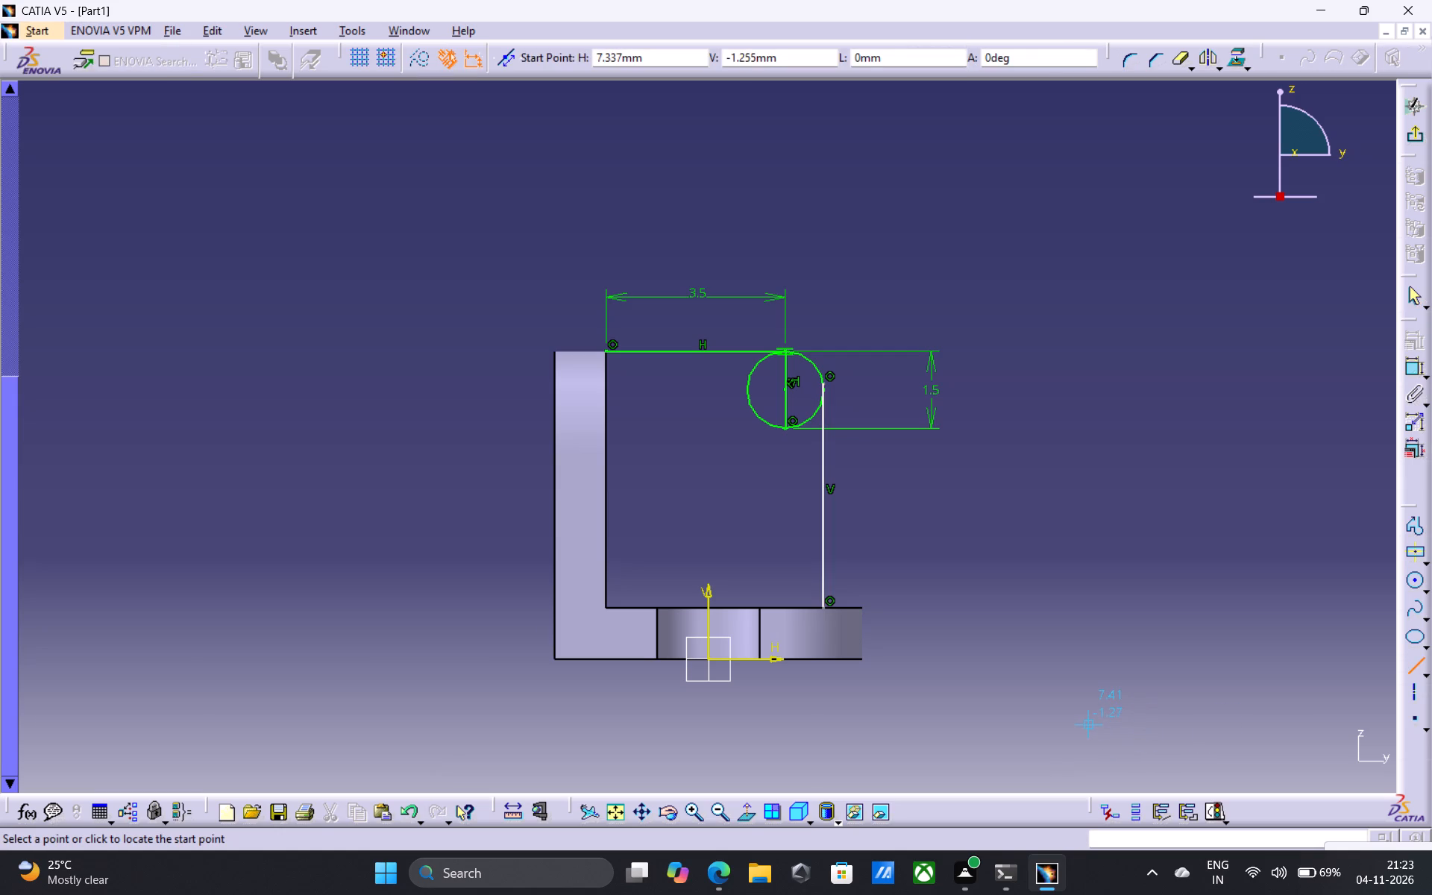
pyautogui.moveTo(1086, 723); pyautogui.dragTo(575, 644, button='middle')
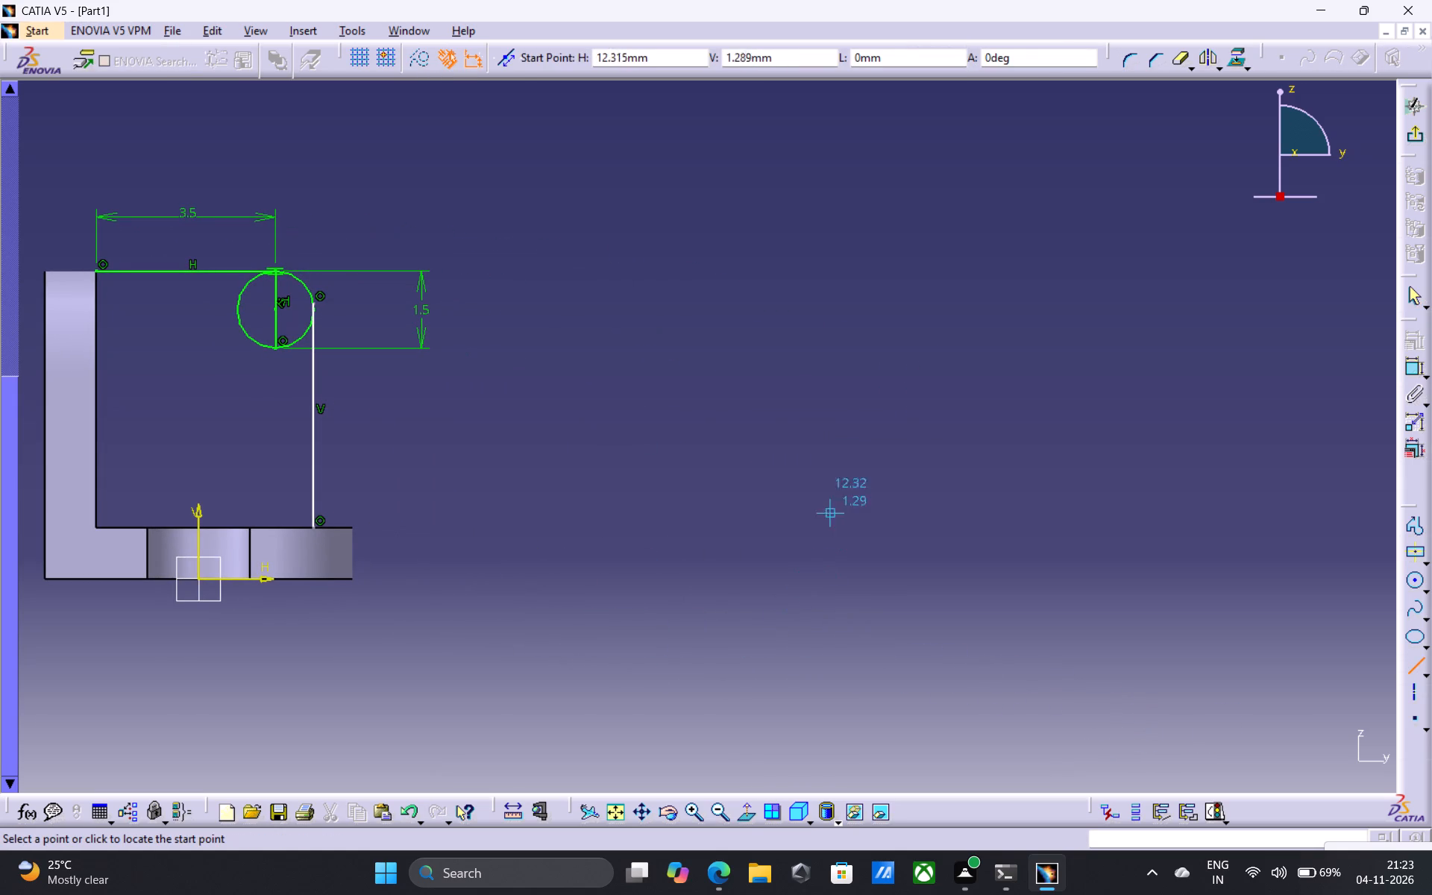
pyautogui.moveTo(902, 402); pyautogui.dragTo(923, 663)
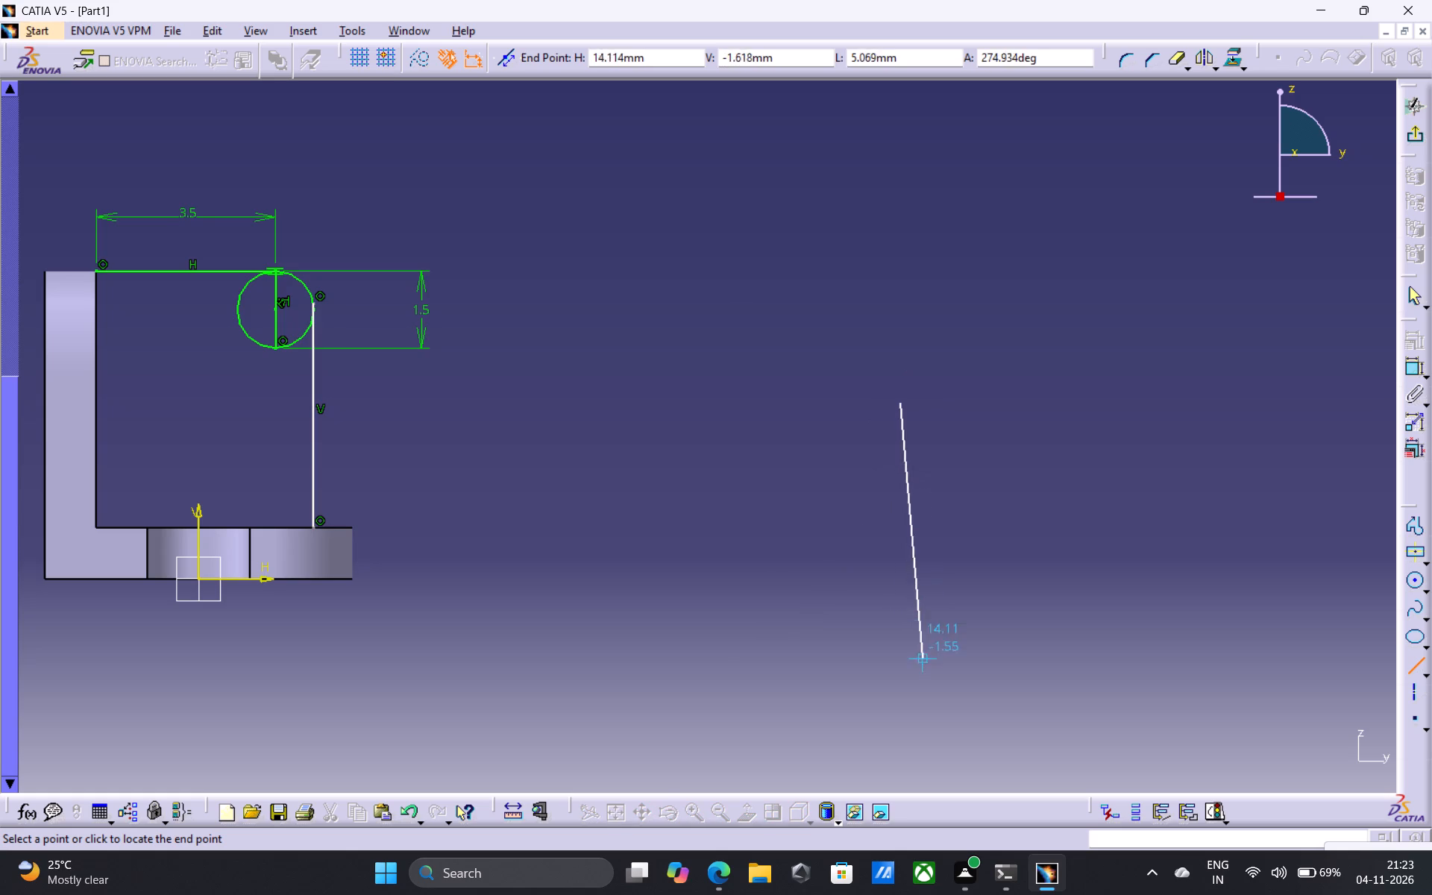
pyautogui.moveTo(923, 663); pyautogui.dragTo(907, 706)
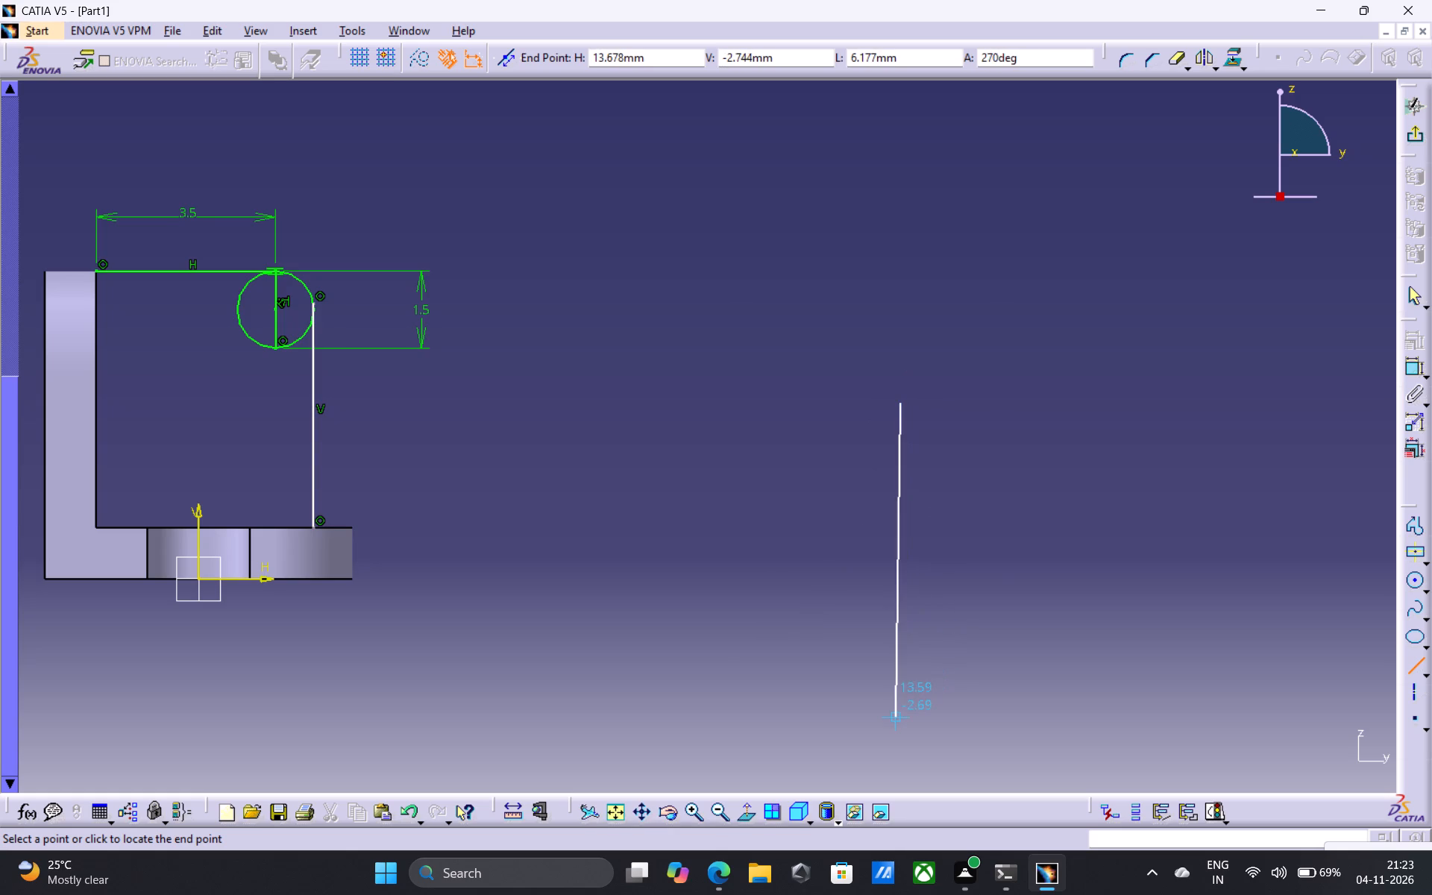
pyautogui.click(899, 720)
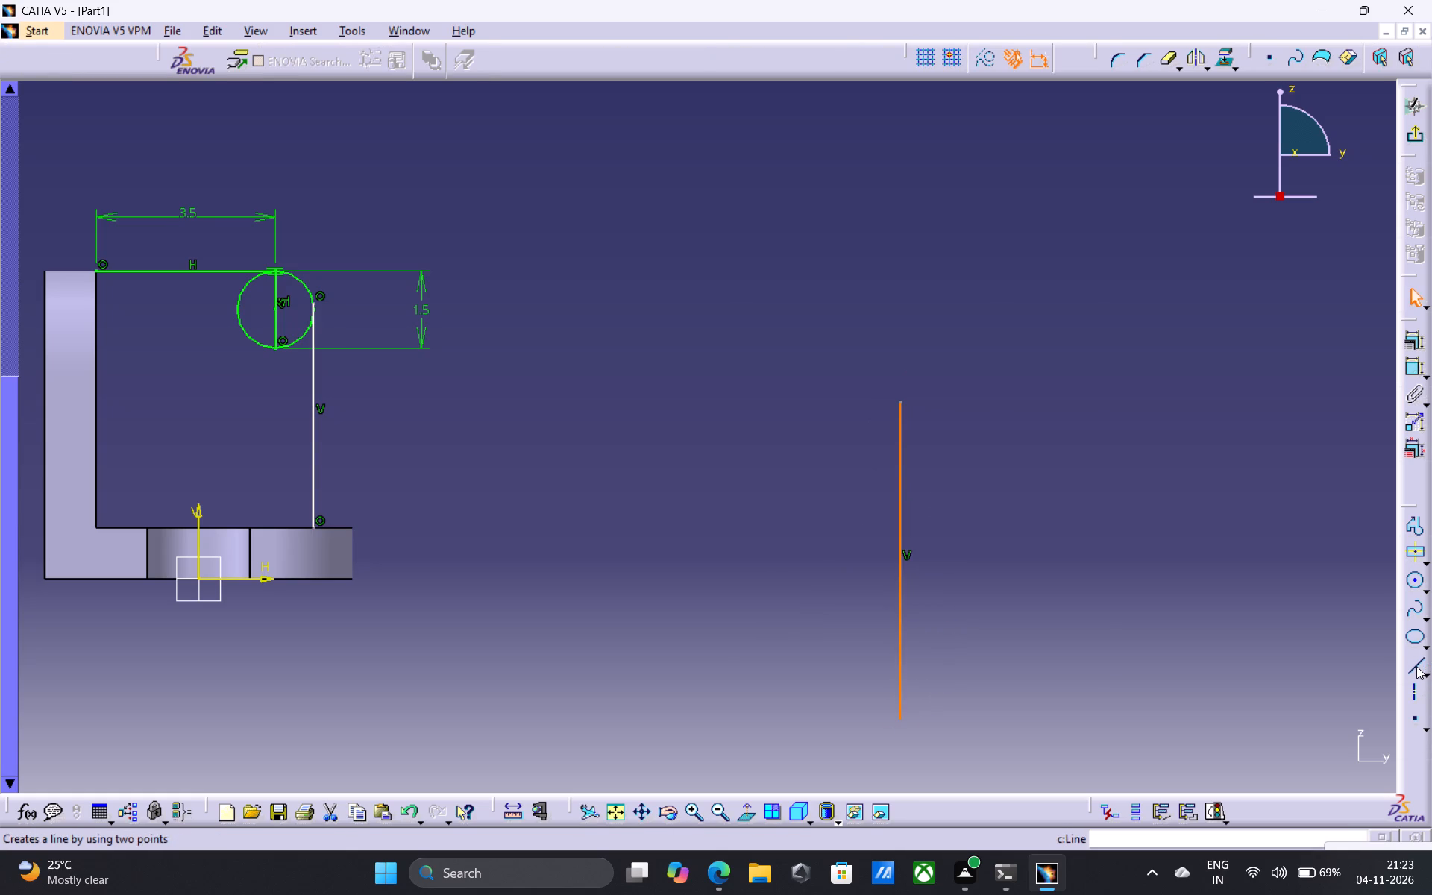
pyautogui.click(1416, 666)
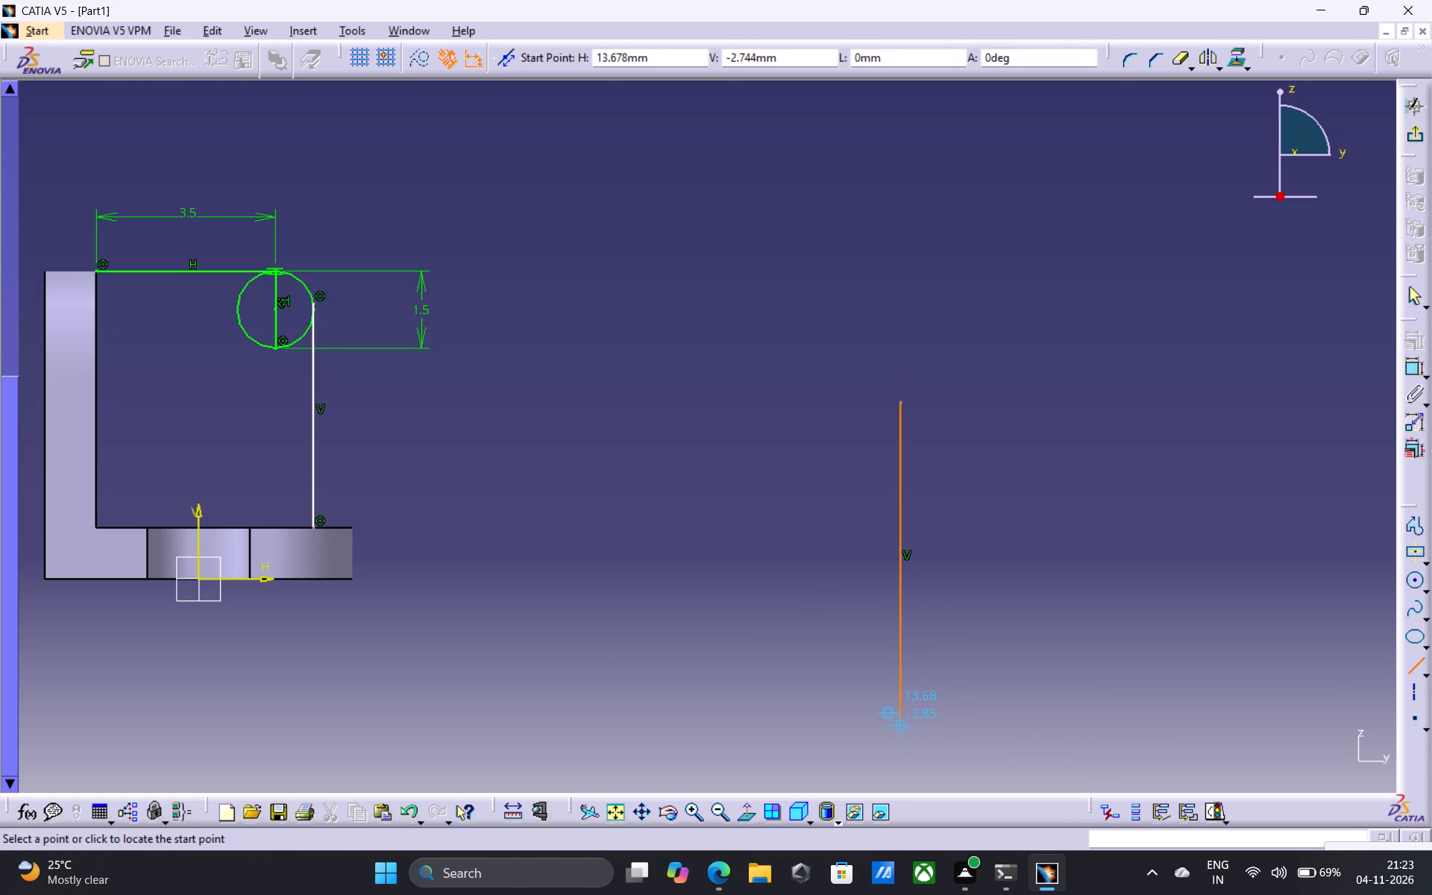
pyautogui.click(899, 720)
pyautogui.click(1189, 720)
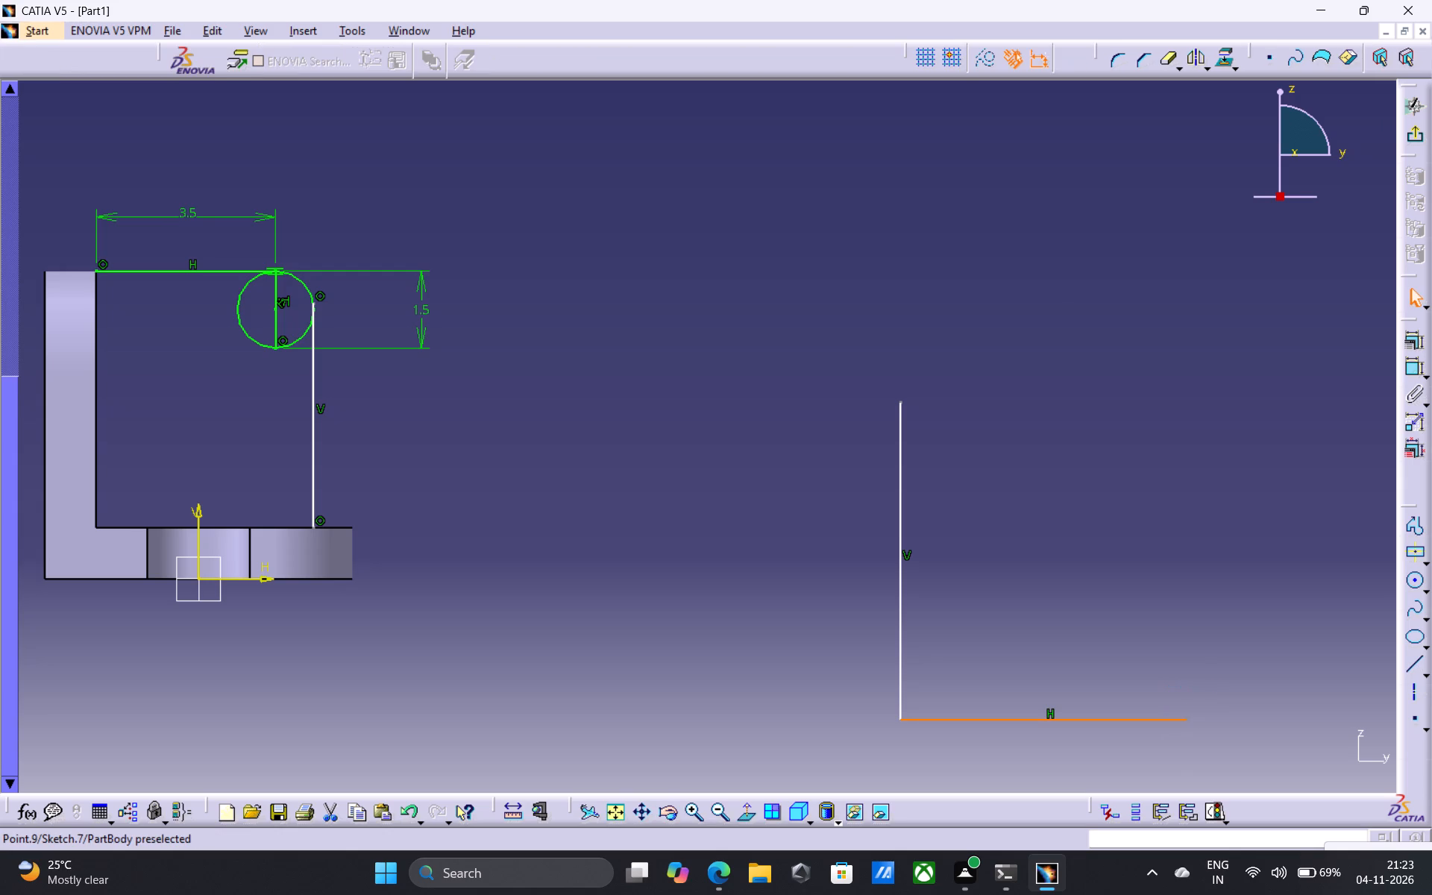
# Delete the earlier profile beside the bracket: the 3.5 mm horizontal line, the corner circle and both vertical lines.
pyautogui.click(198, 269)
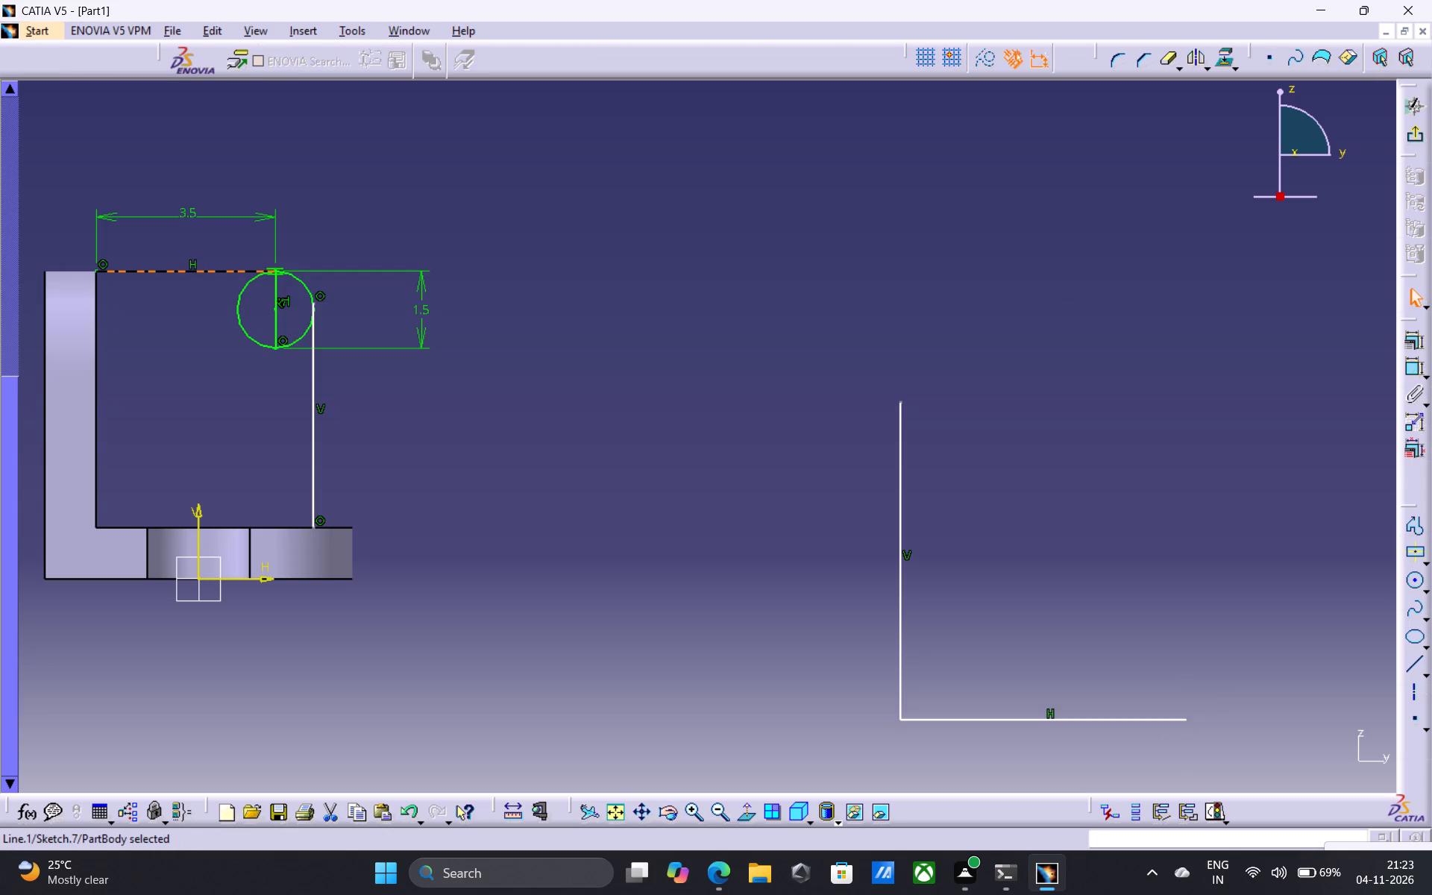
pyautogui.press('Delete')
pyautogui.moveTo(199, 264); pyautogui.dragTo(239, 306)
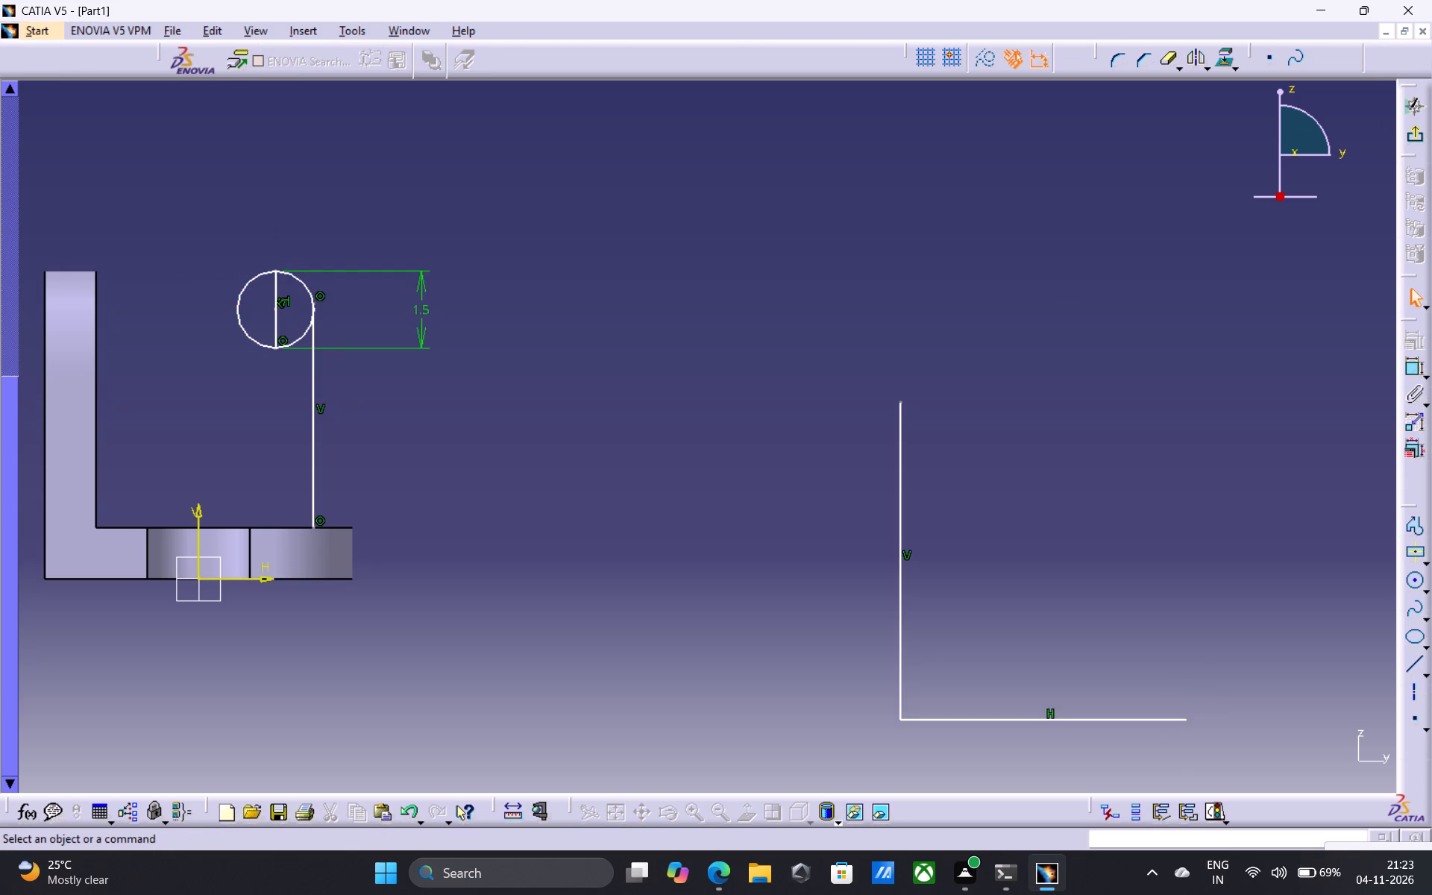
pyautogui.moveTo(239, 306); pyautogui.dragTo(401, 506)
pyautogui.press('Delete')
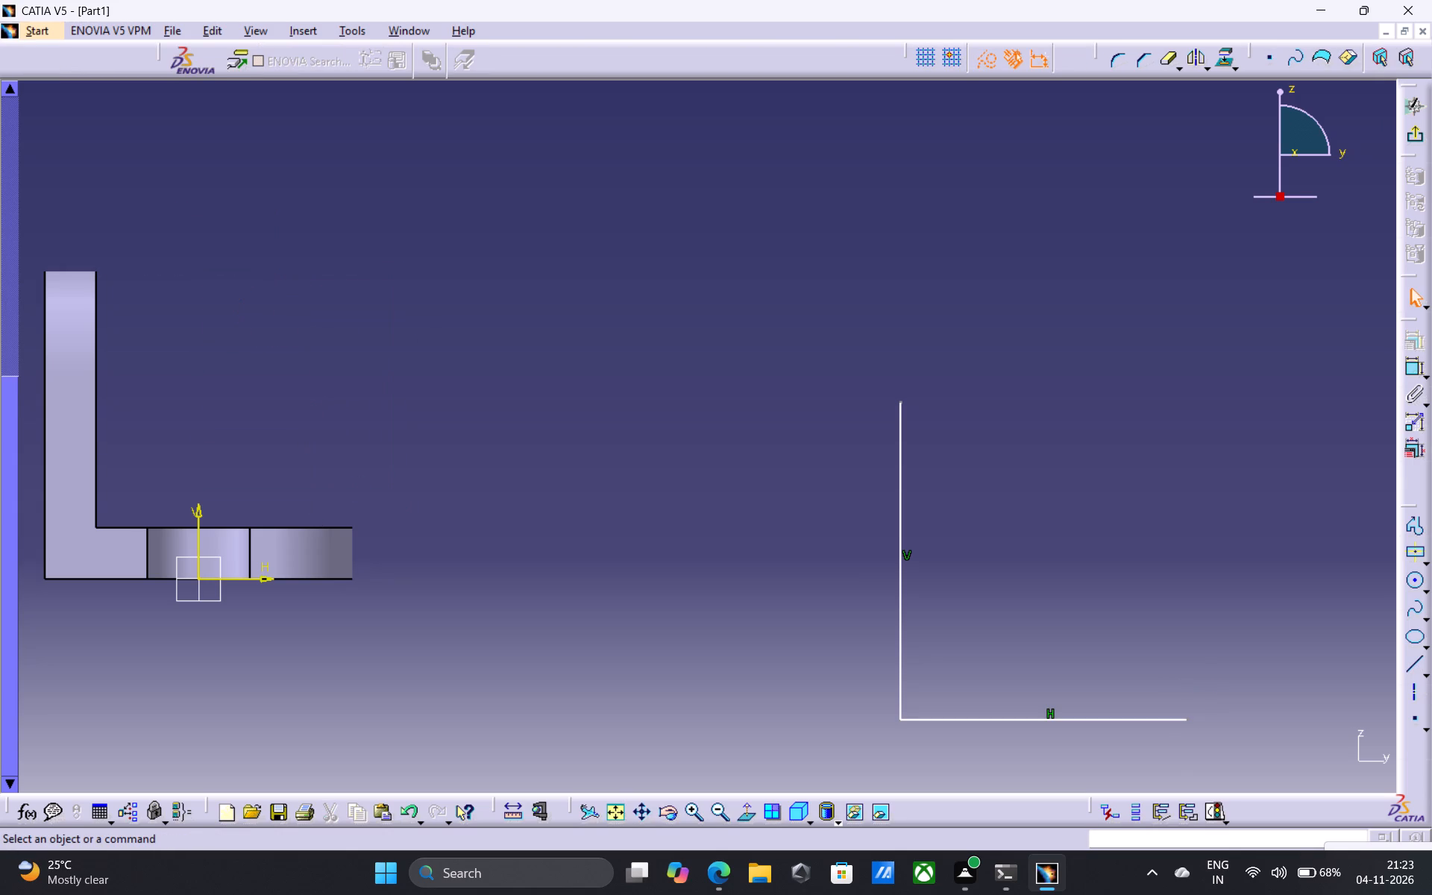
# Dimension the length of the new vertical line on the side away from the horizontal line.
pyautogui.click(899, 477)
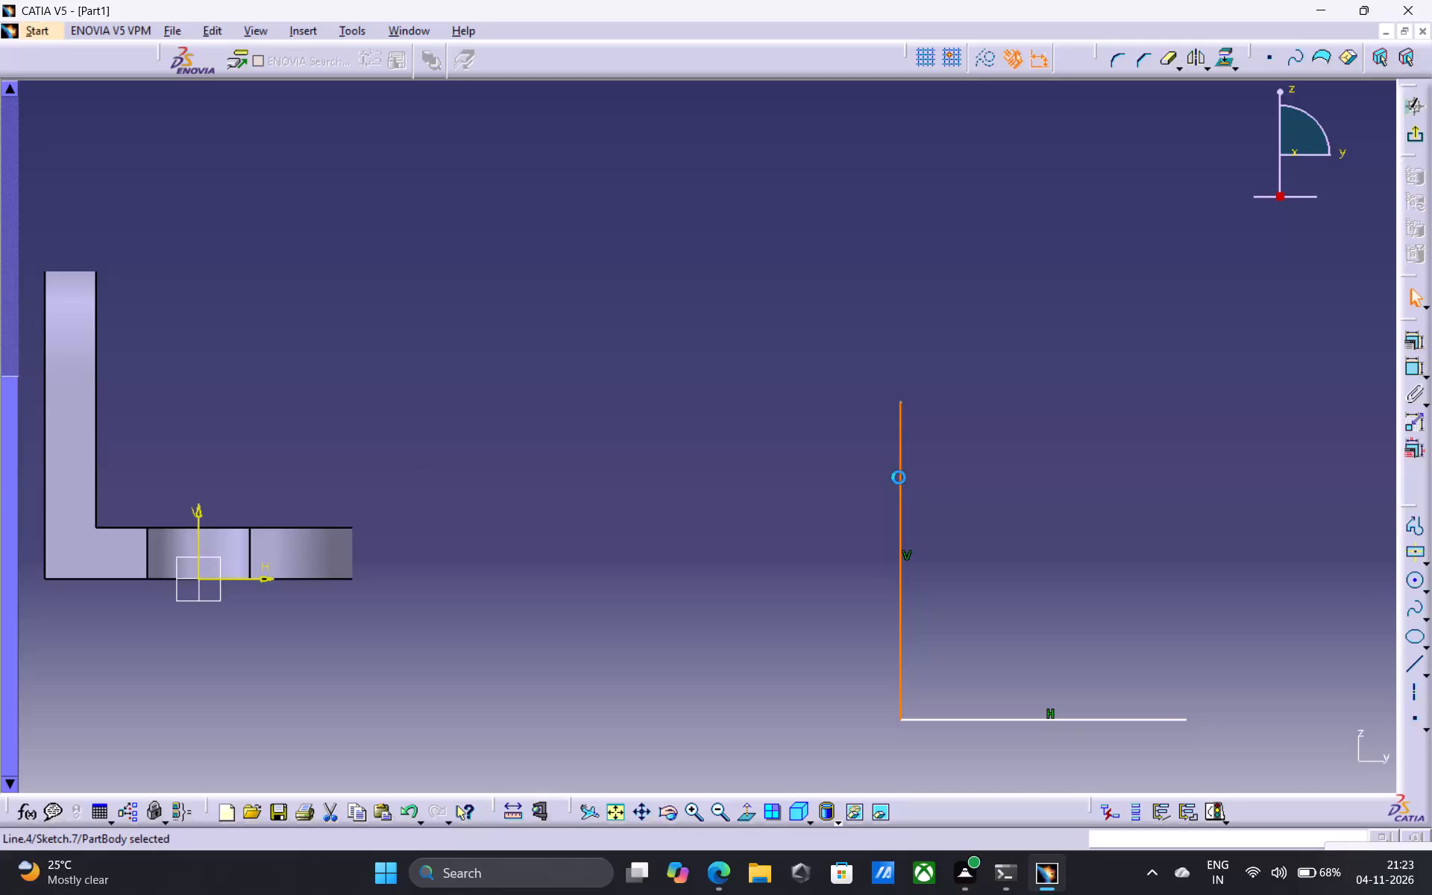
pyautogui.click(899, 477)
pyautogui.click(1362, 548)
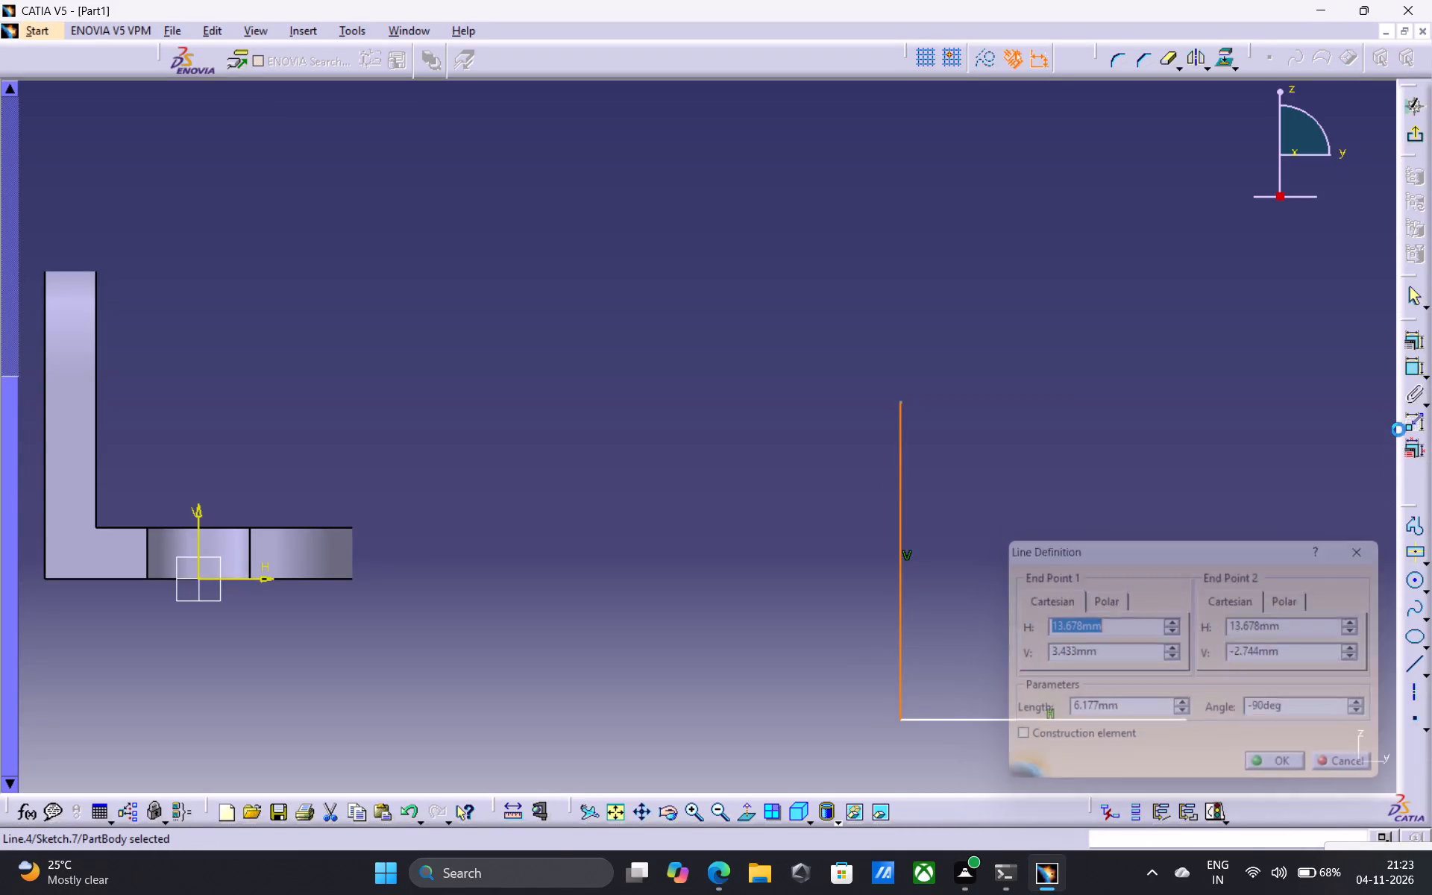
pyautogui.click(1414, 365)
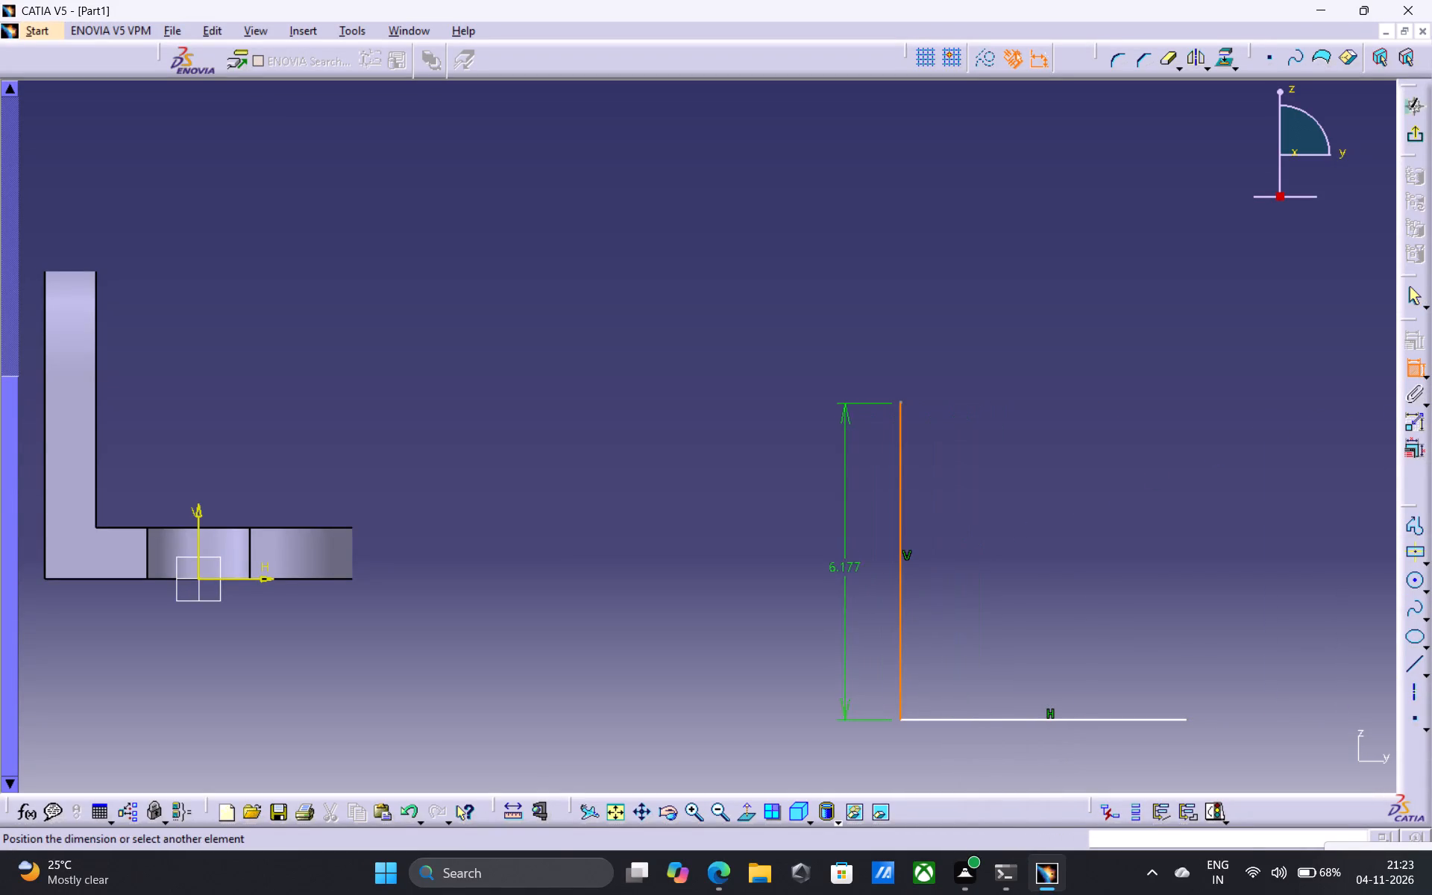
pyautogui.click(838, 550)
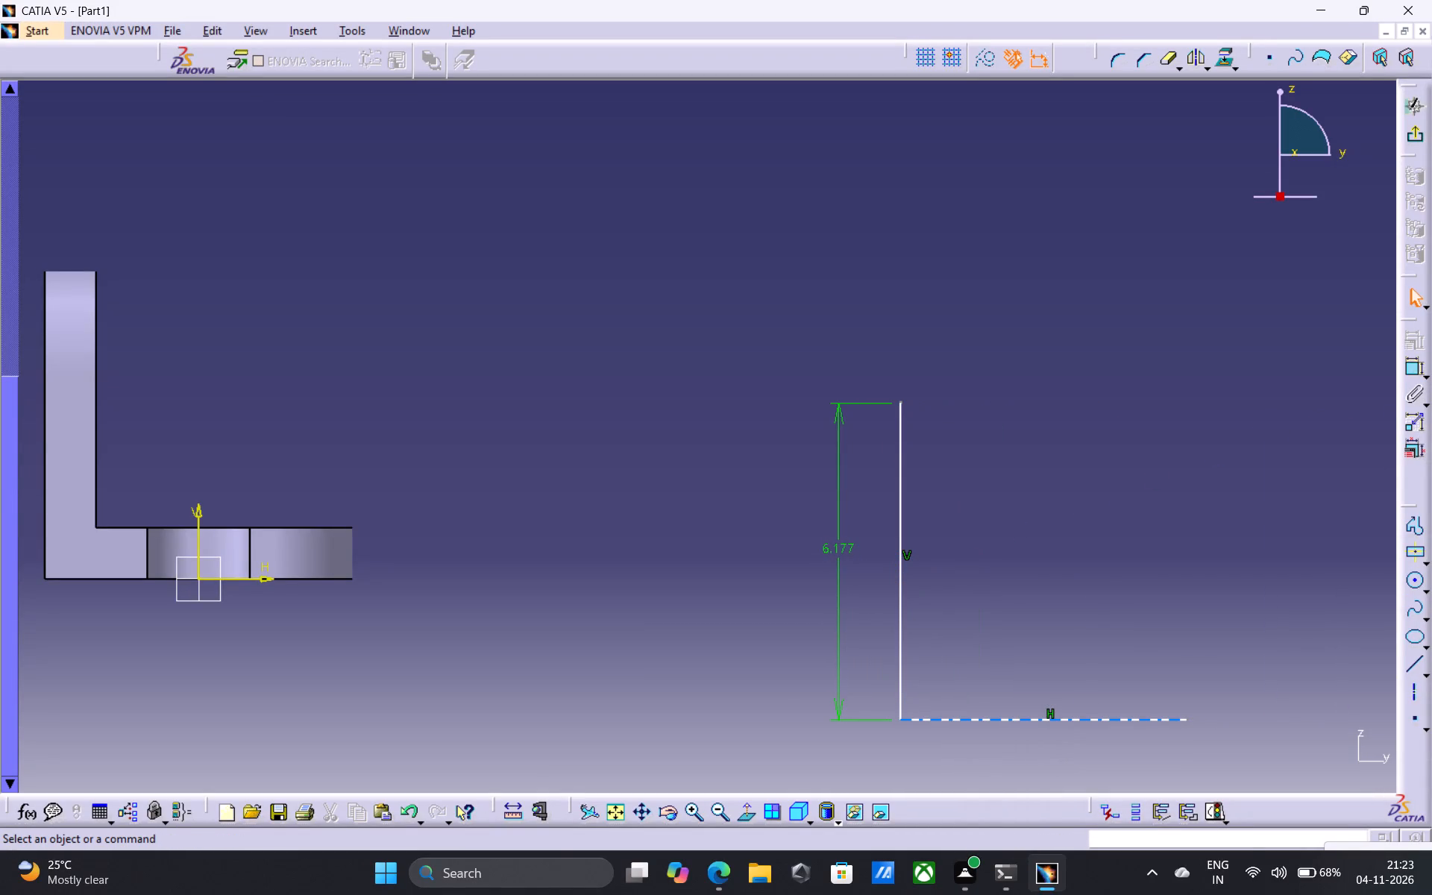
# Dimension the length of the new horizontal line and set it to 6 mm.
pyautogui.click(1407, 365)
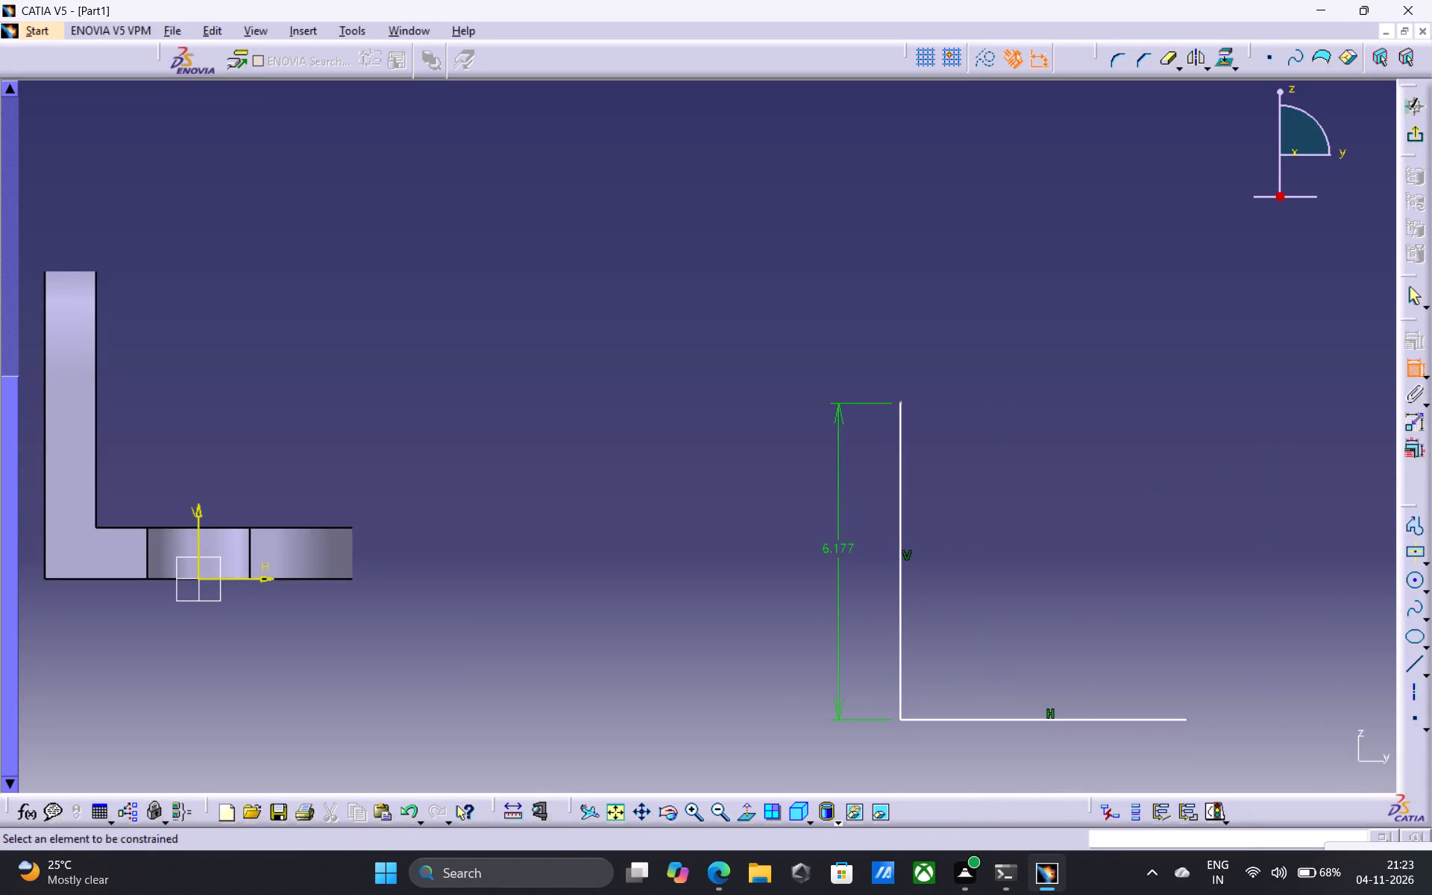
pyautogui.click(1036, 717)
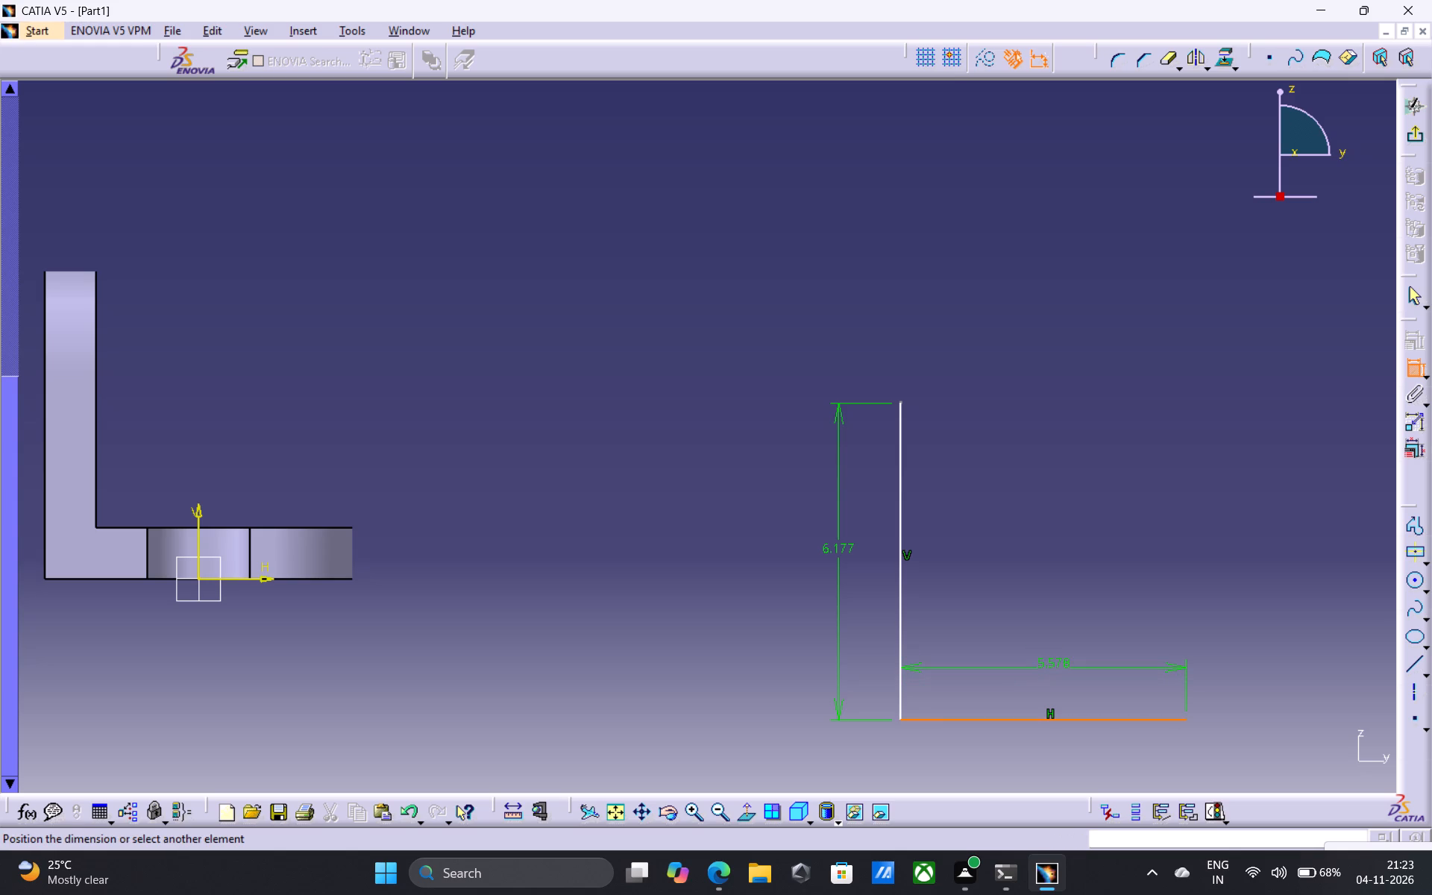
pyautogui.click(1049, 665)
pyautogui.doubleClick(1046, 653)
pyautogui.doubleClick(1050, 654)
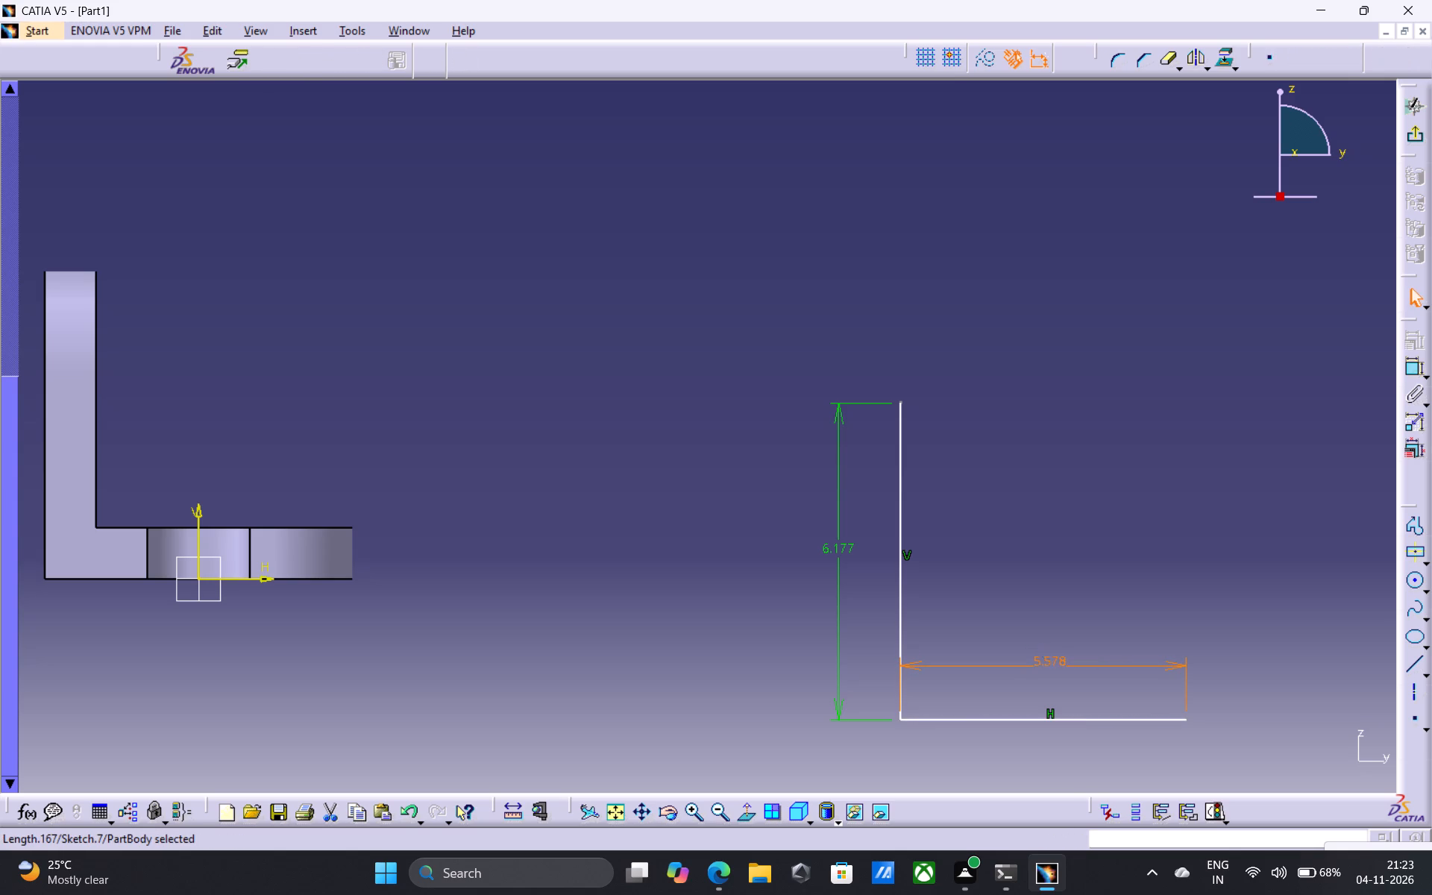
pyautogui.doubleClick(1053, 659)
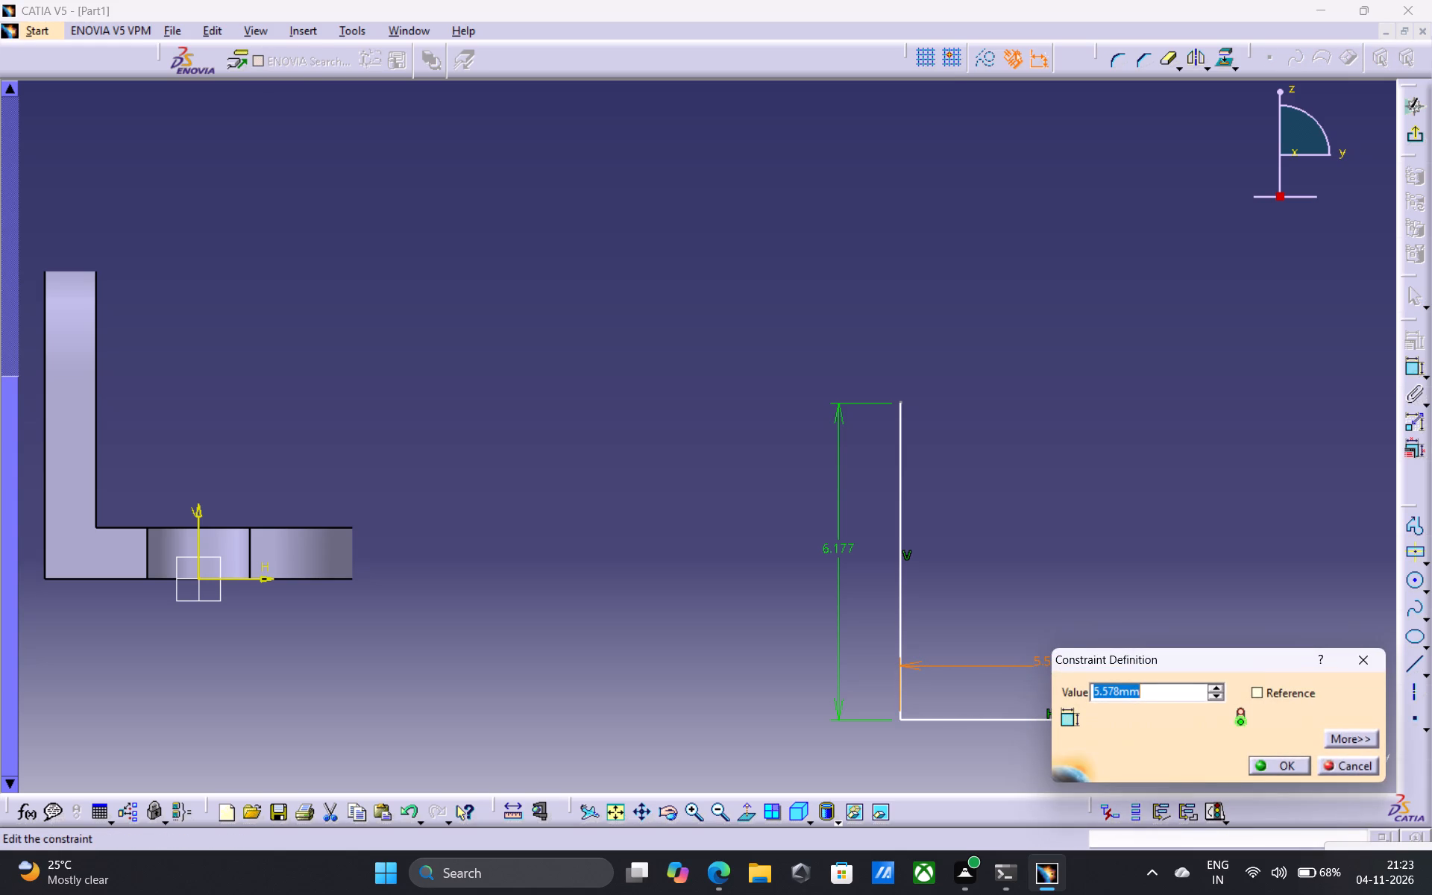
pyautogui.press('BackSpace')
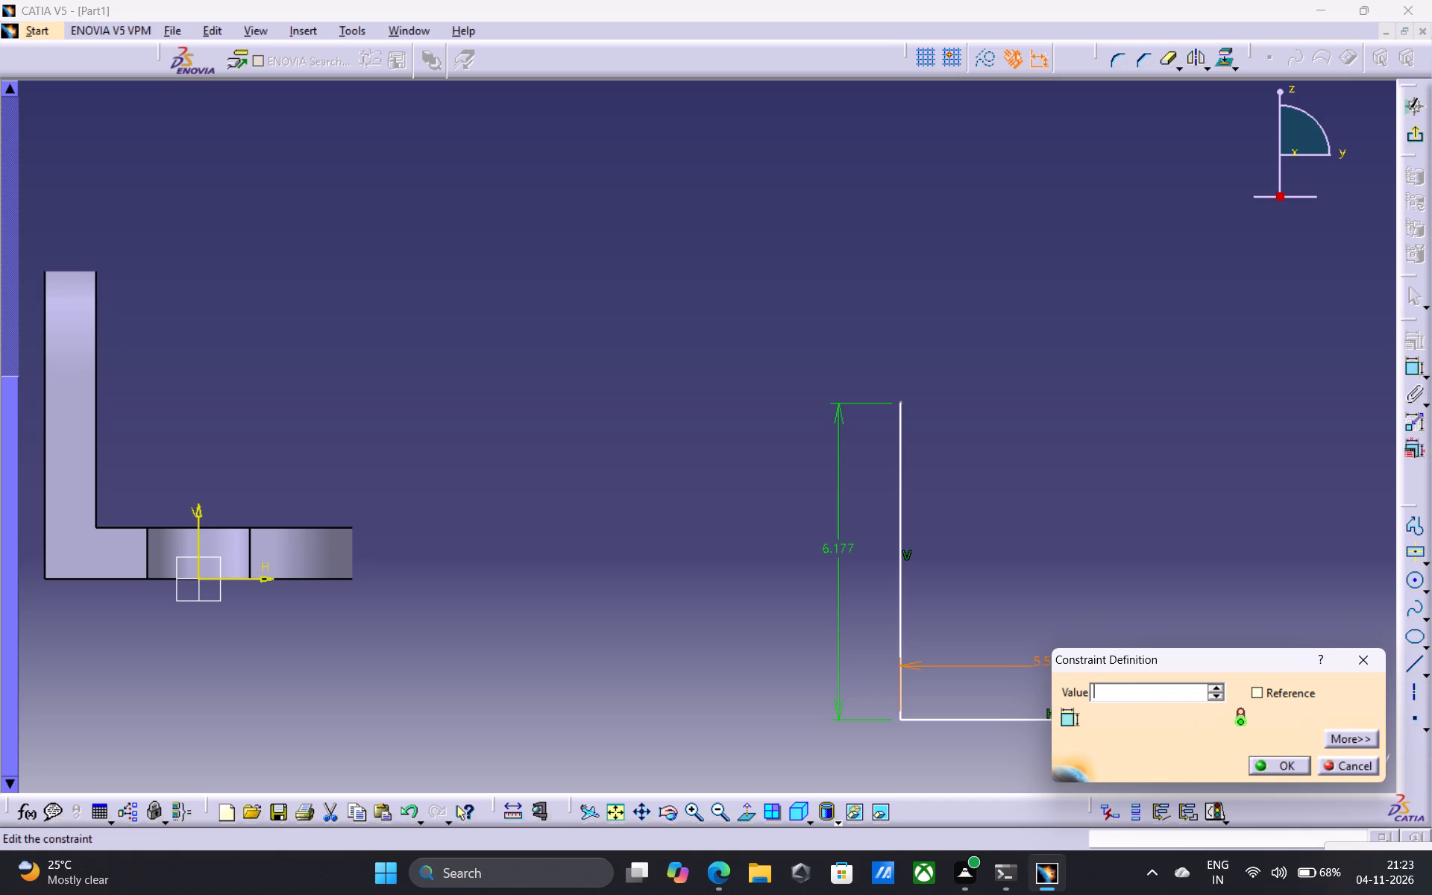
pyautogui.press('6')
pyautogui.press('Return')
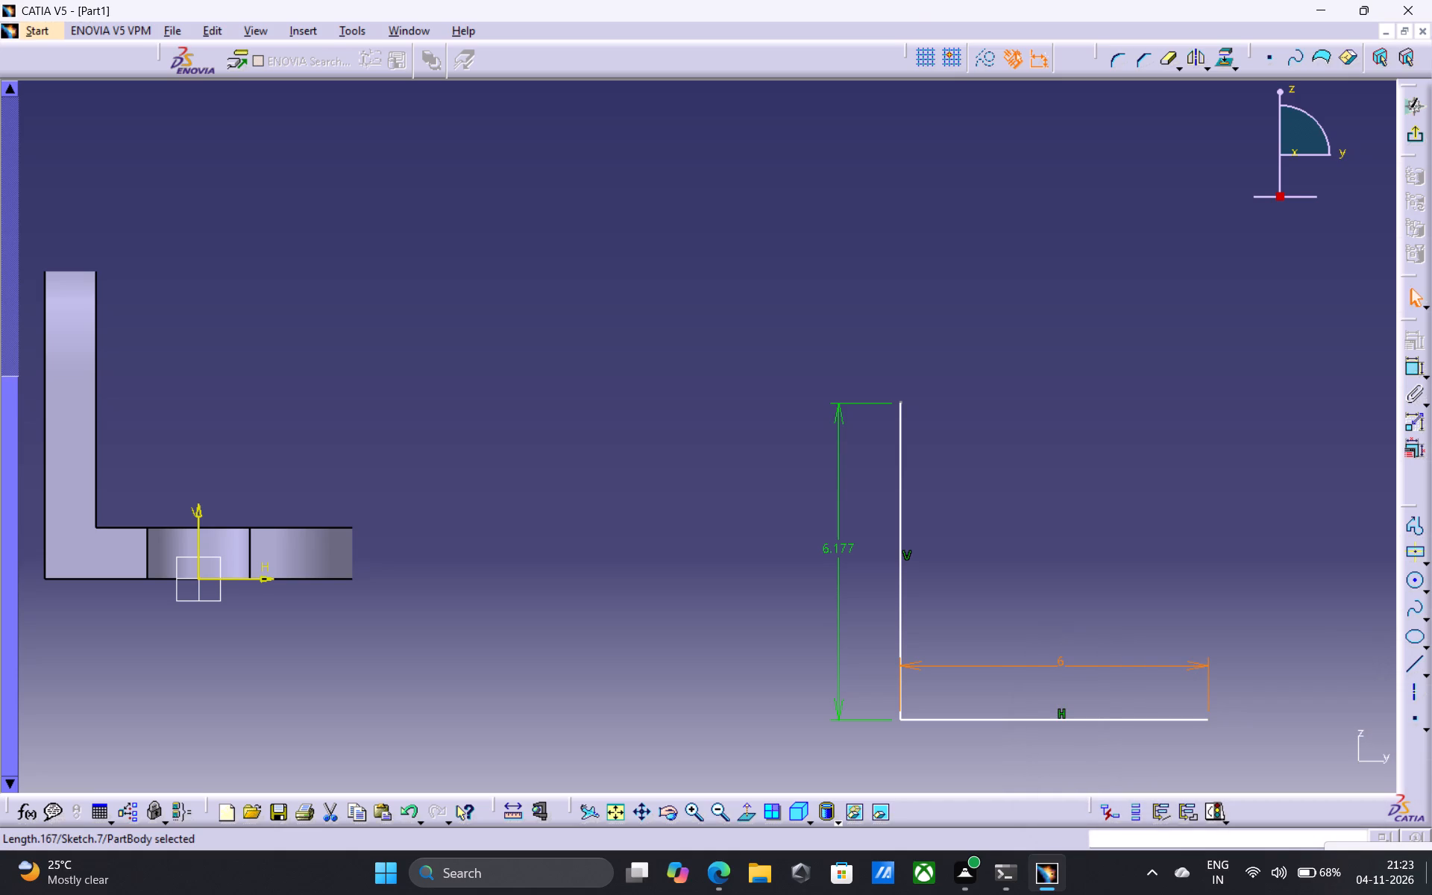
# Set the new vertical line's length to 5 mm.
pyautogui.doubleClick(840, 541)
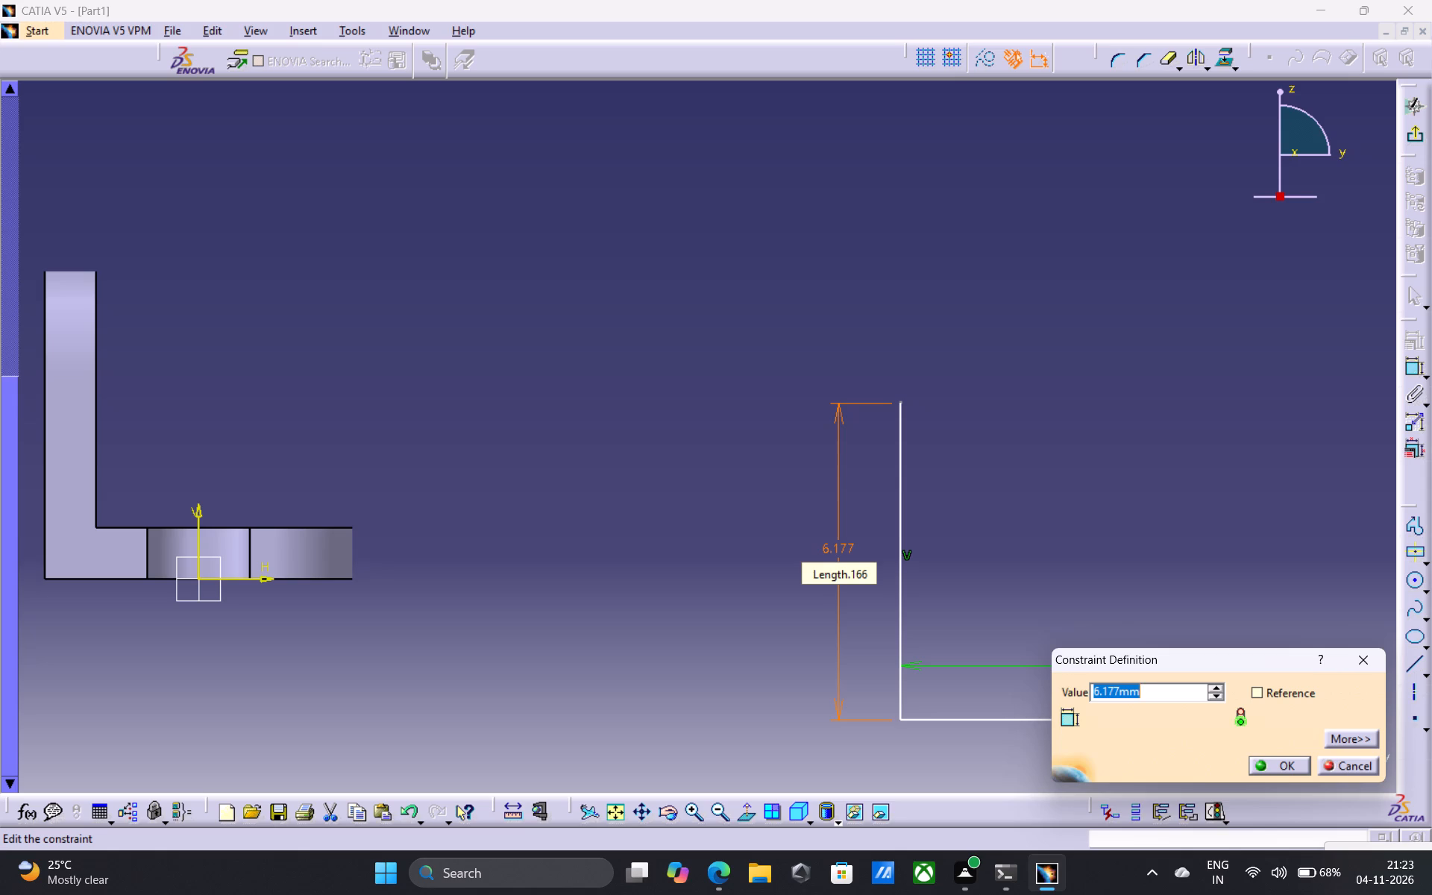
pyautogui.press('5')
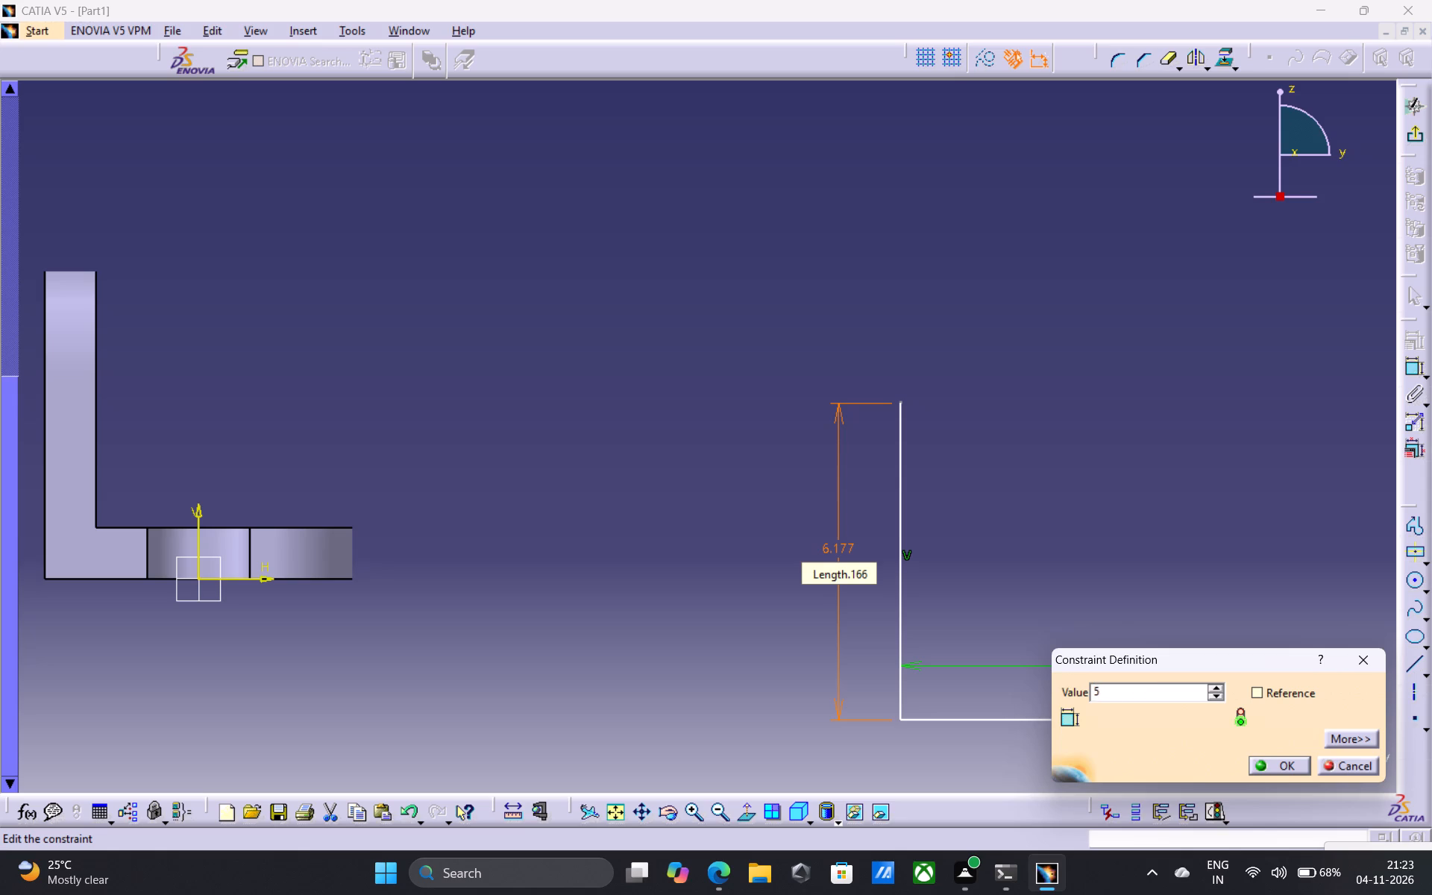
pyautogui.press('Return')
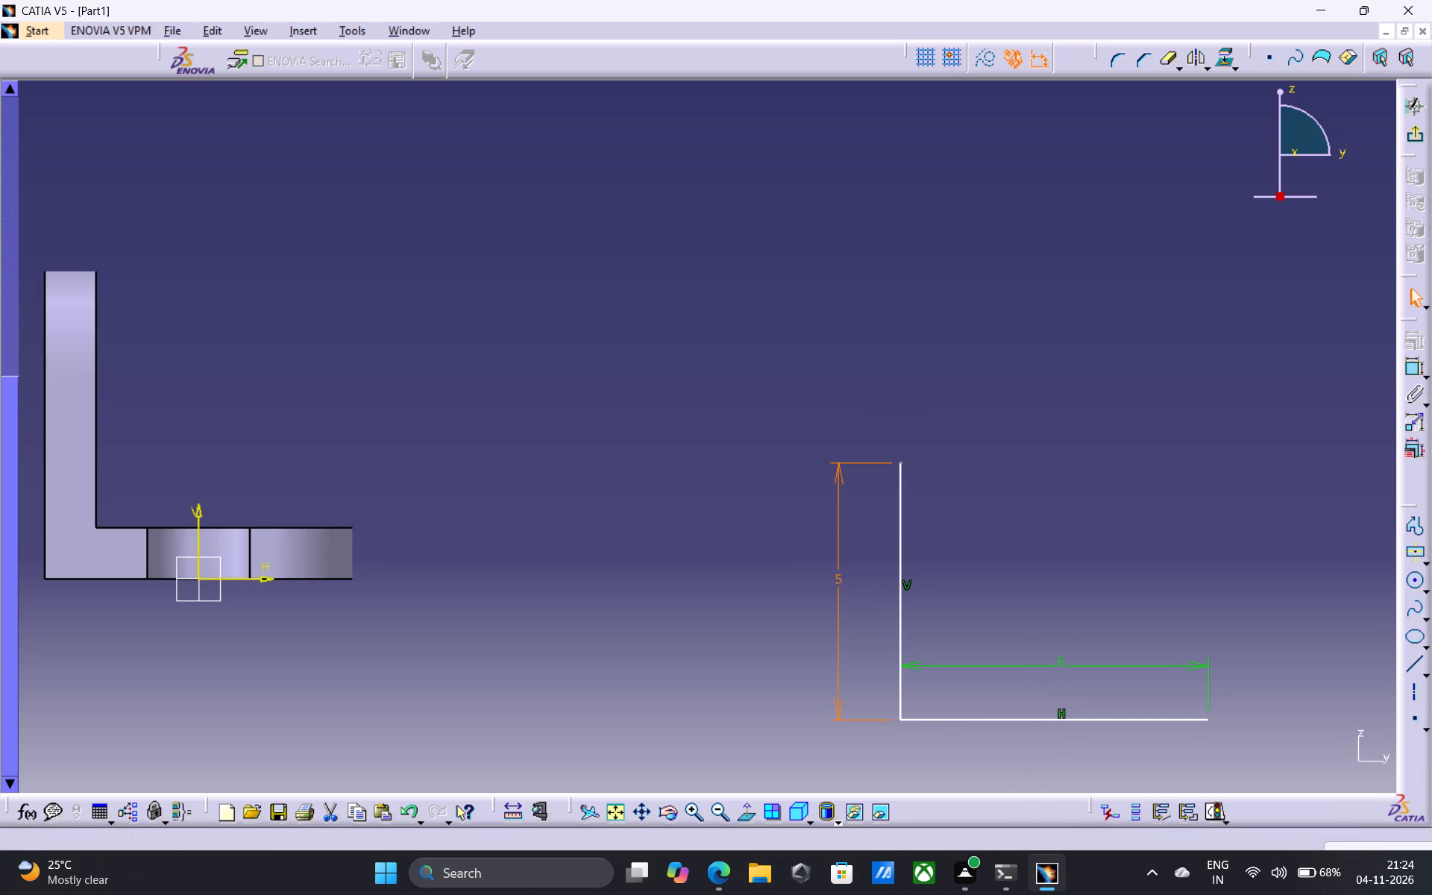
# Move the L-shaped pair of lines so their shared corner sits at the bracket's inner corner, along the upright and base plate.
pyautogui.moveTo(898, 713); pyautogui.dragTo(68, 555)
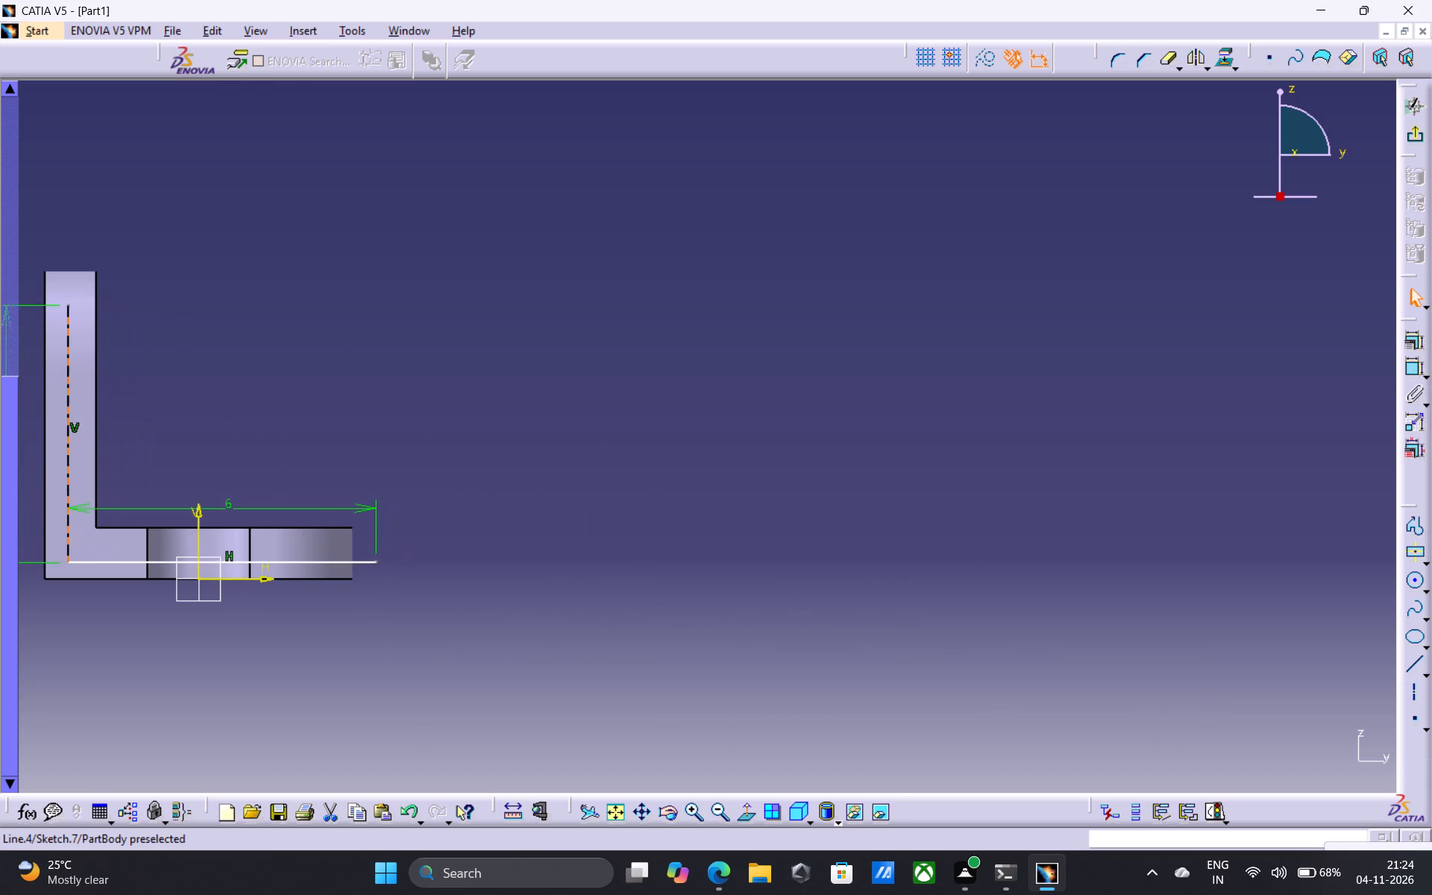
pyautogui.moveTo(68, 555); pyautogui.dragTo(77, 530)
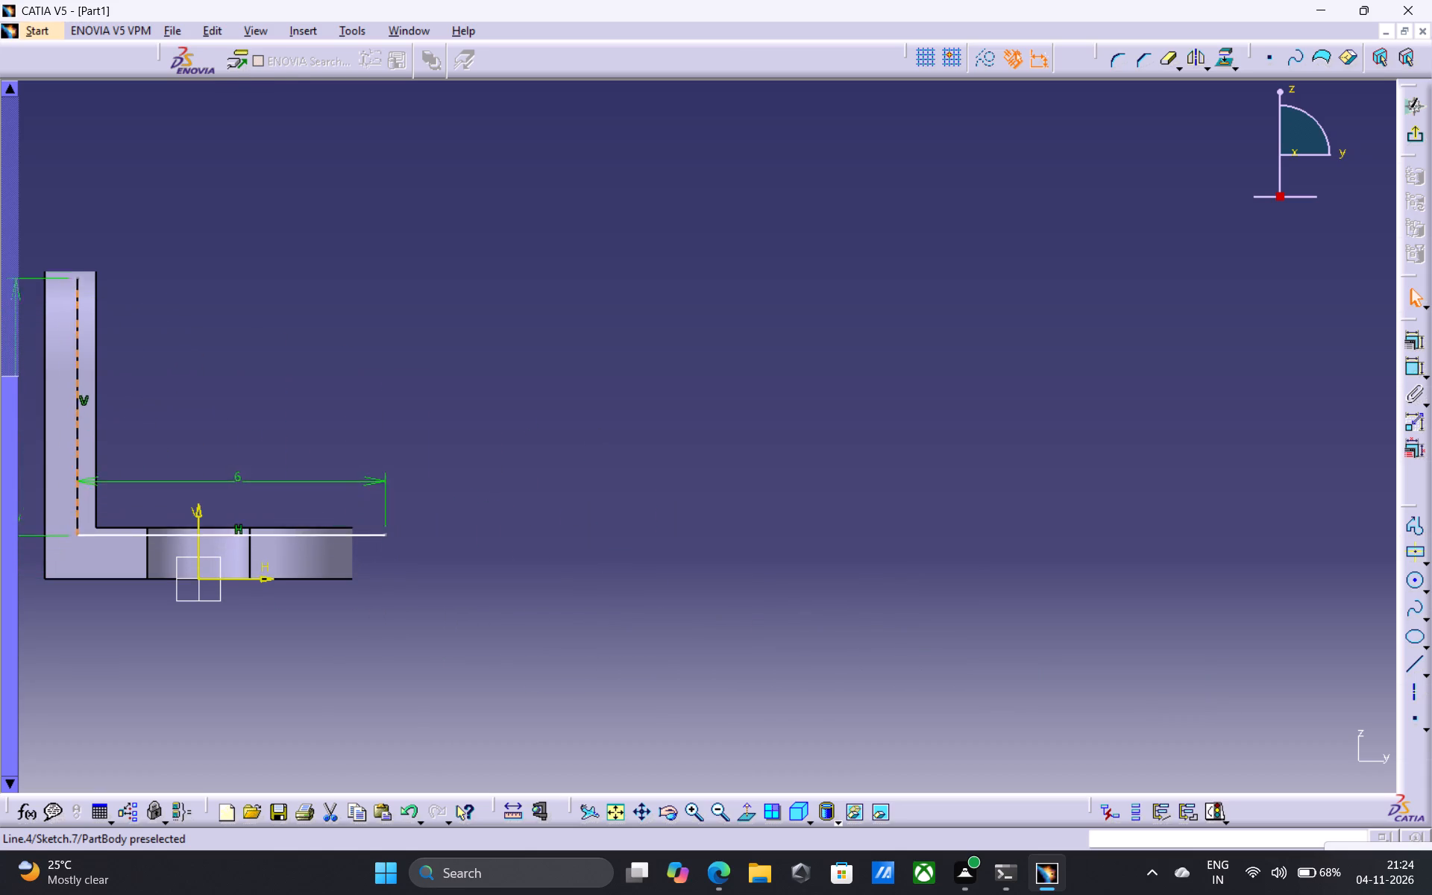
pyautogui.moveTo(77, 530); pyautogui.dragTo(94, 521)
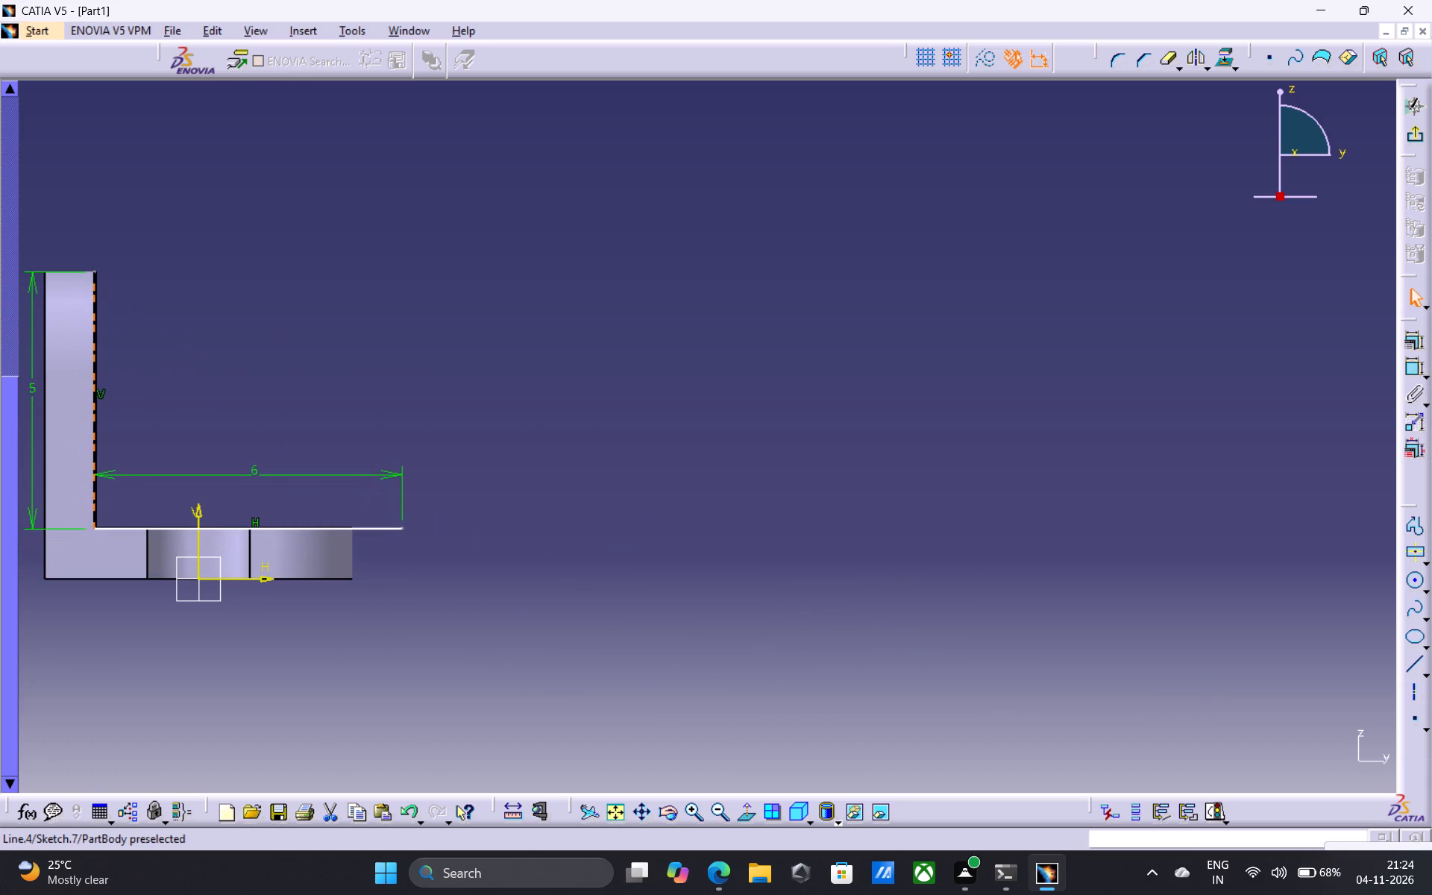
pyautogui.moveTo(94, 521); pyautogui.dragTo(94, 516)
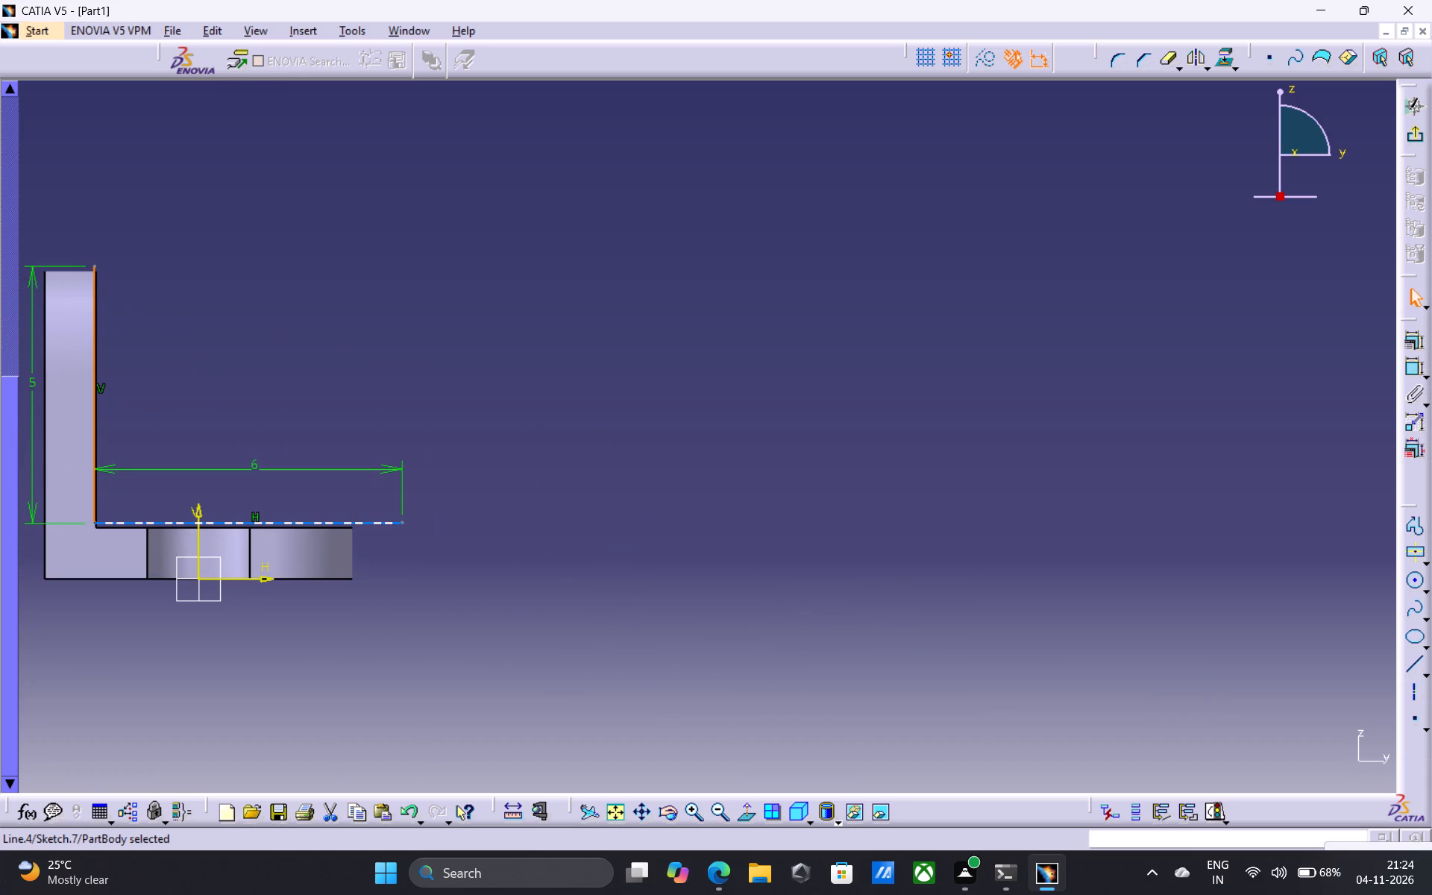
# Set the horizontal line's length to 5 mm.
pyautogui.moveTo(154, 436); pyautogui.dragTo(523, 478, button='middle')
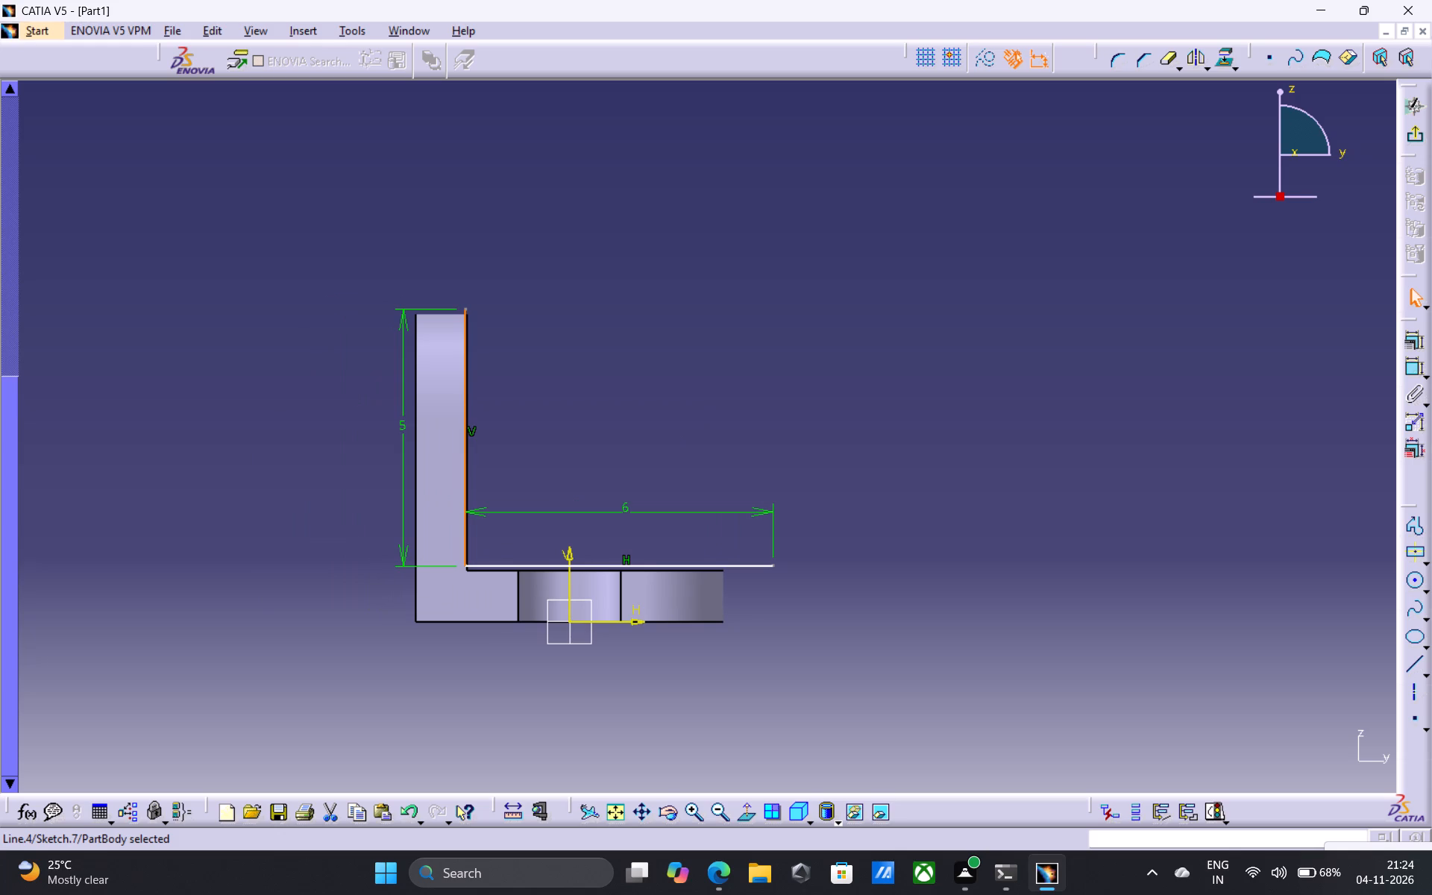
pyautogui.doubleClick(624, 505)
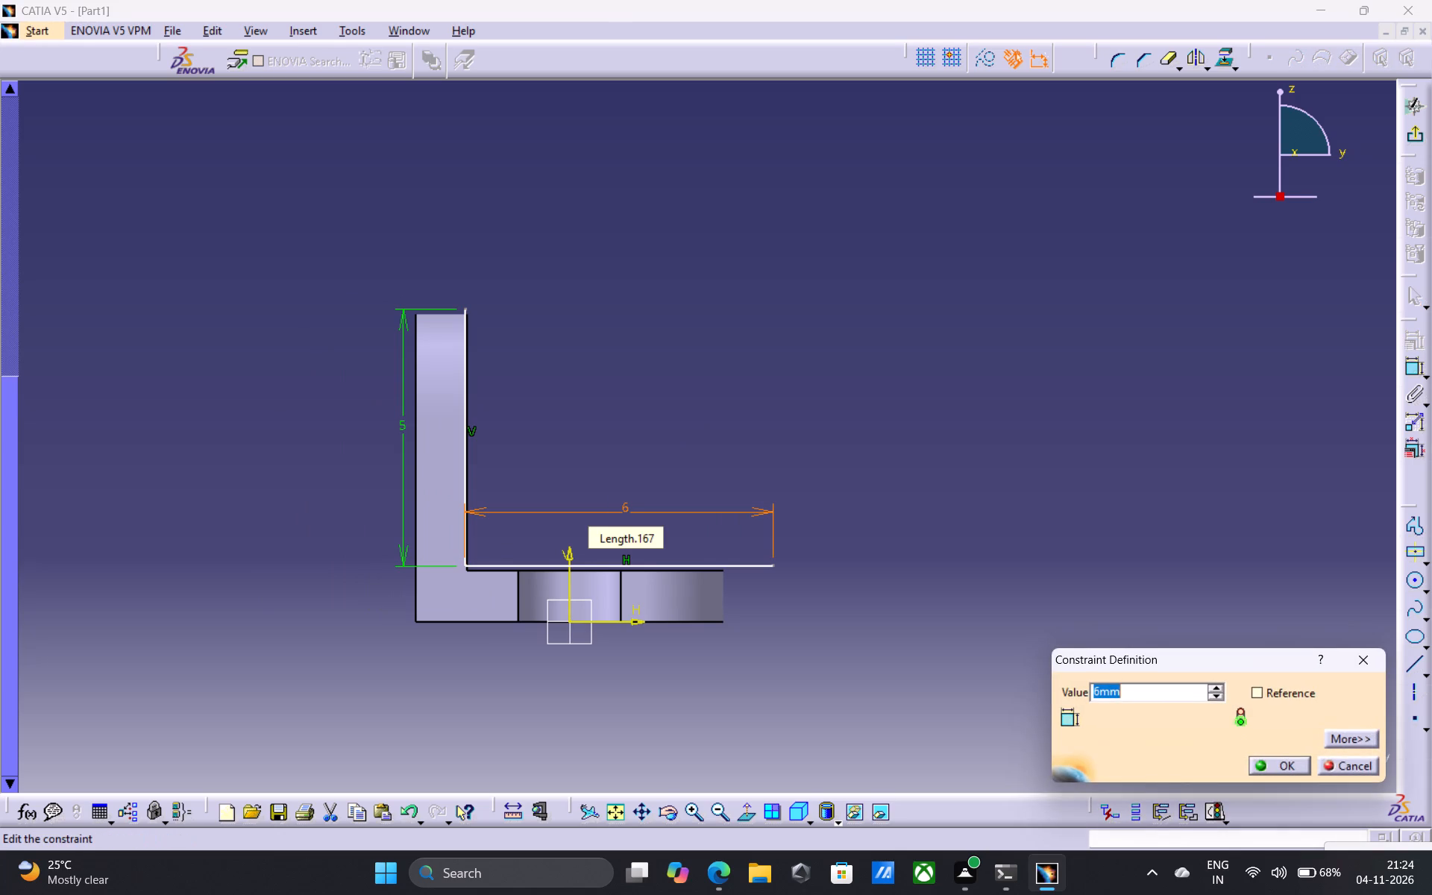
pyautogui.press('5')
pyautogui.press('Return')
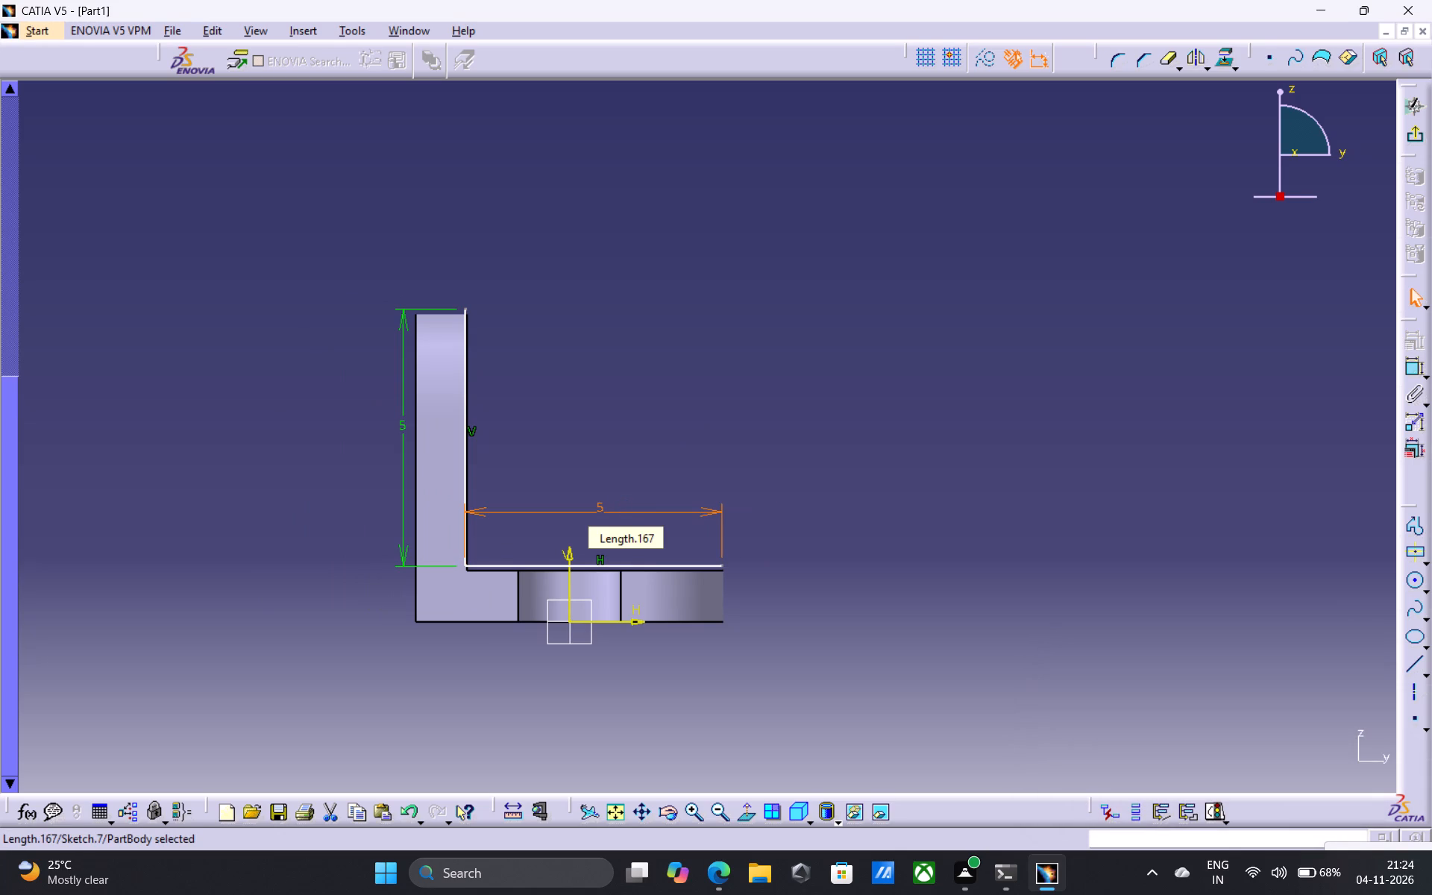
pyautogui.press('Escape')
pyautogui.press('Escape')
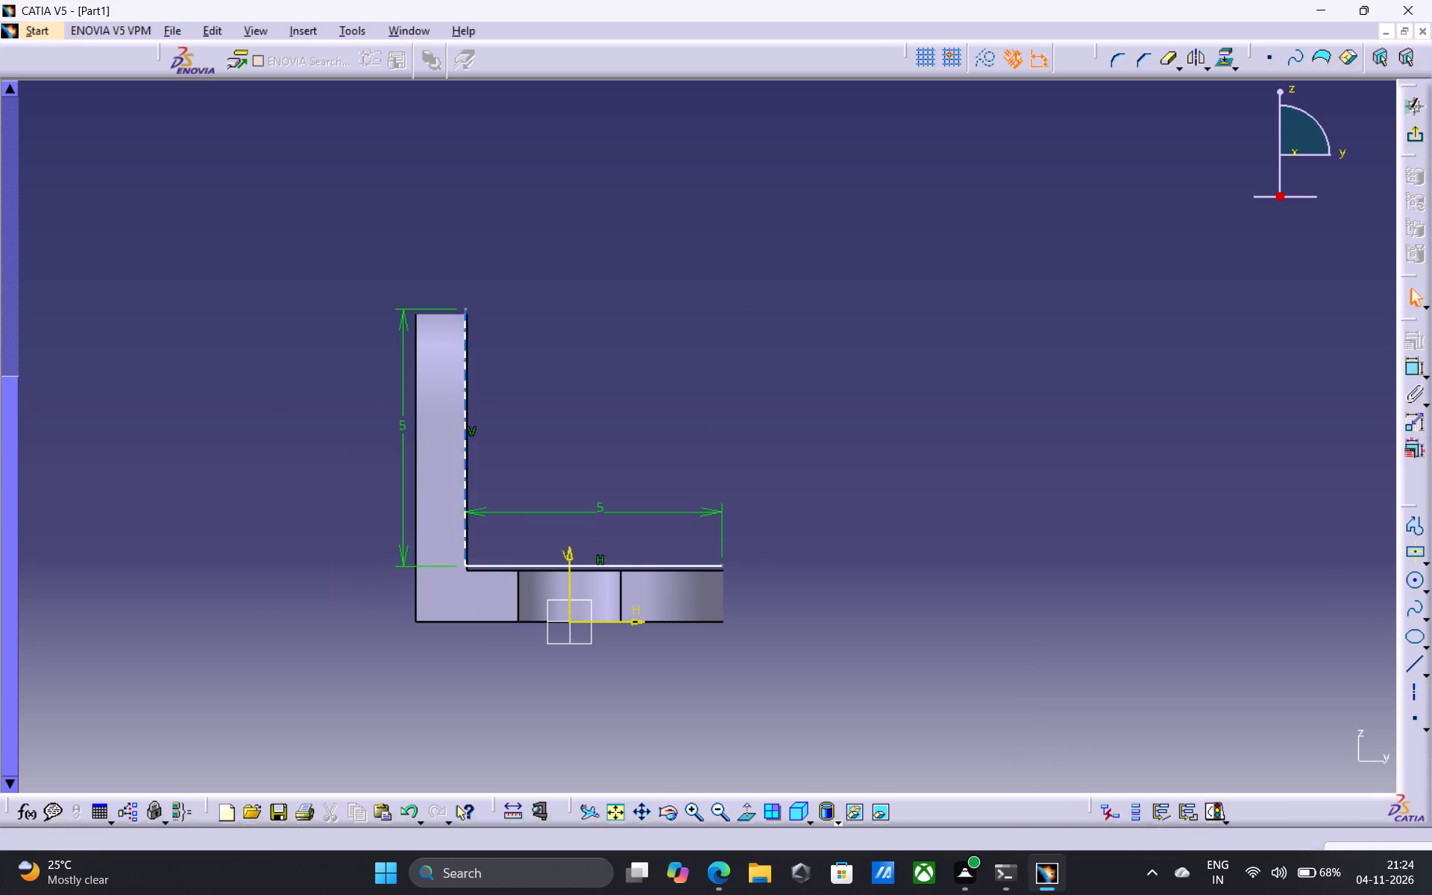
# Move the L-shaped pair of lines slightly clear of the bracket's inner edges.
pyautogui.moveTo(488, 566); pyautogui.dragTo(528, 554)
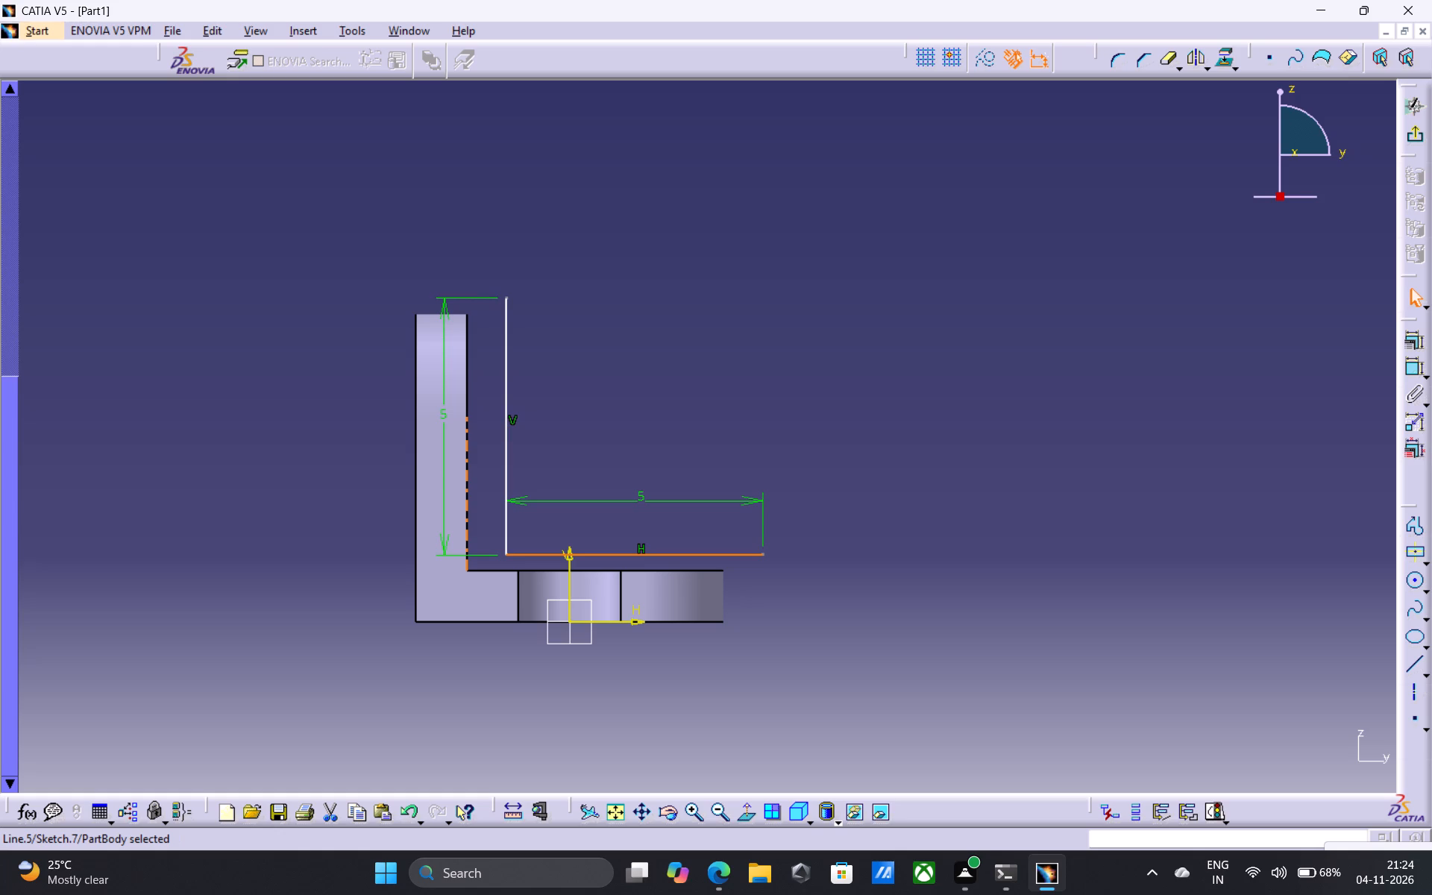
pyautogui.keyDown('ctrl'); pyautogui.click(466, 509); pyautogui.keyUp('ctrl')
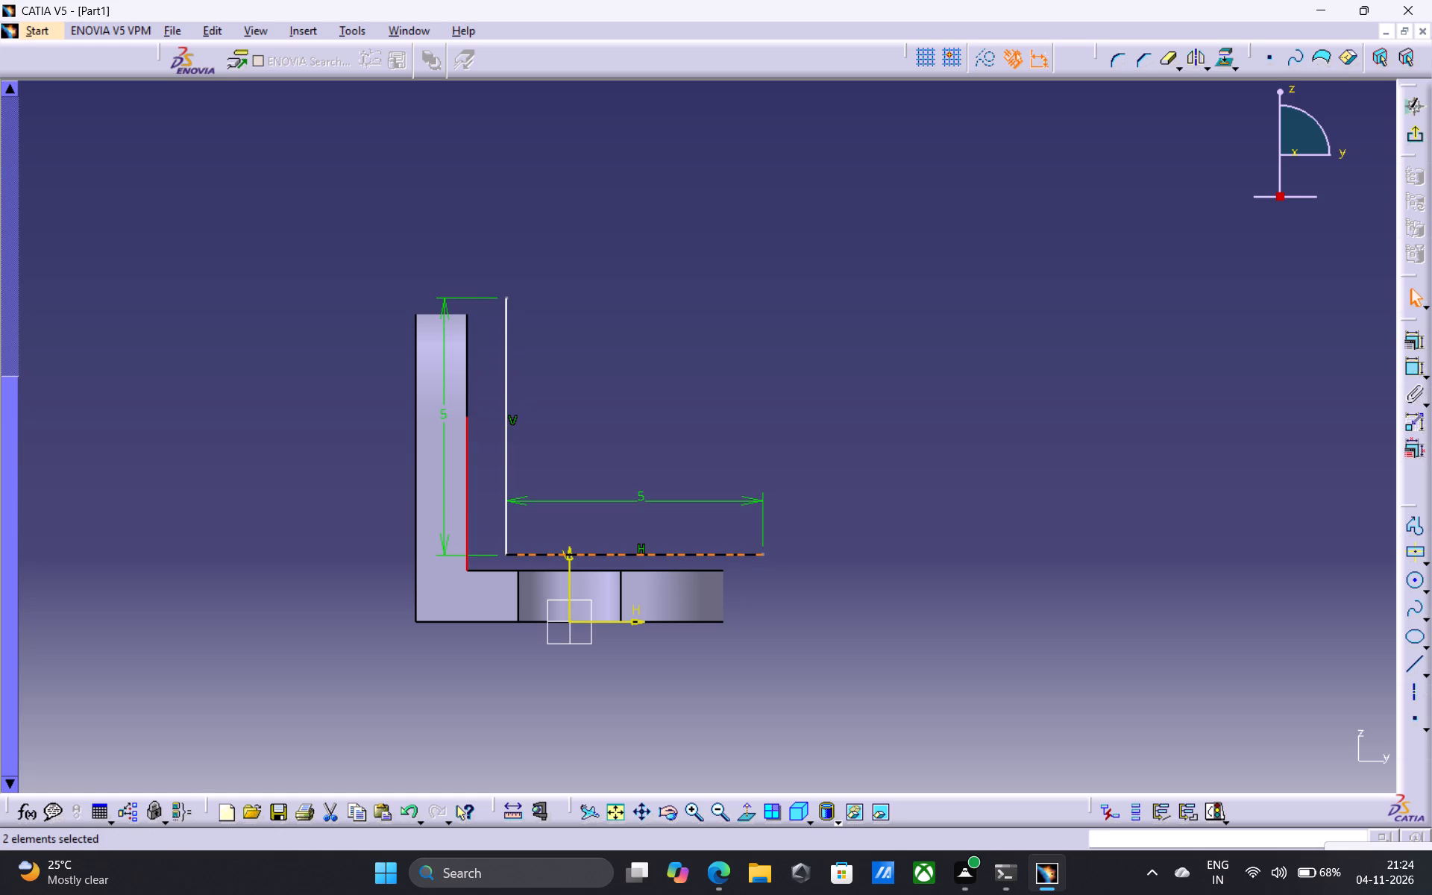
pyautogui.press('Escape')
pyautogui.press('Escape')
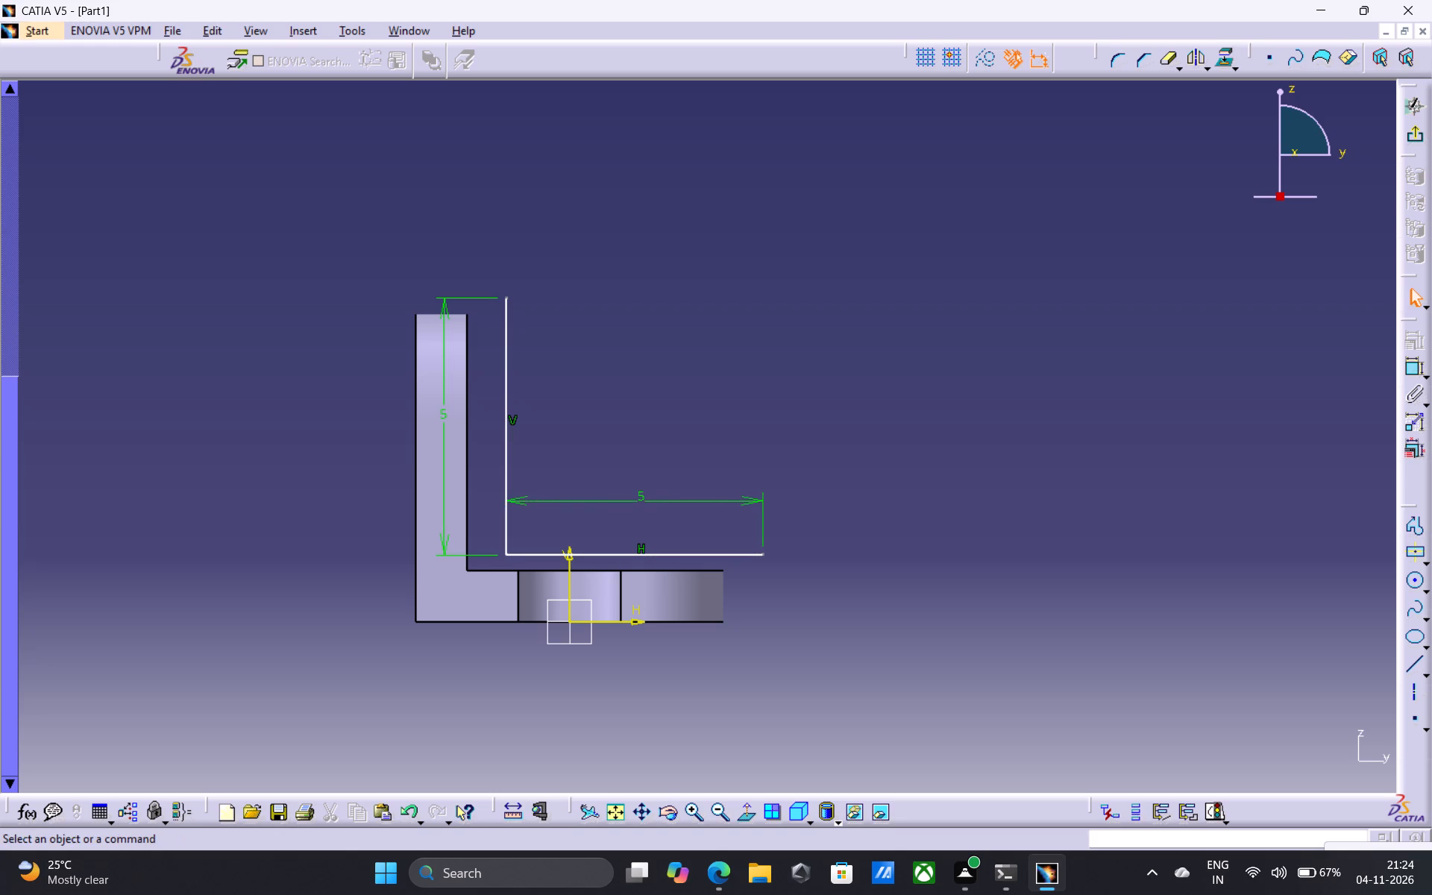
# Constrain the sketch's 5 mm vertical line coincident with the upright's inner edge.
pyautogui.keyDown('ctrl'); pyautogui.click(465, 347); pyautogui.keyUp('ctrl')
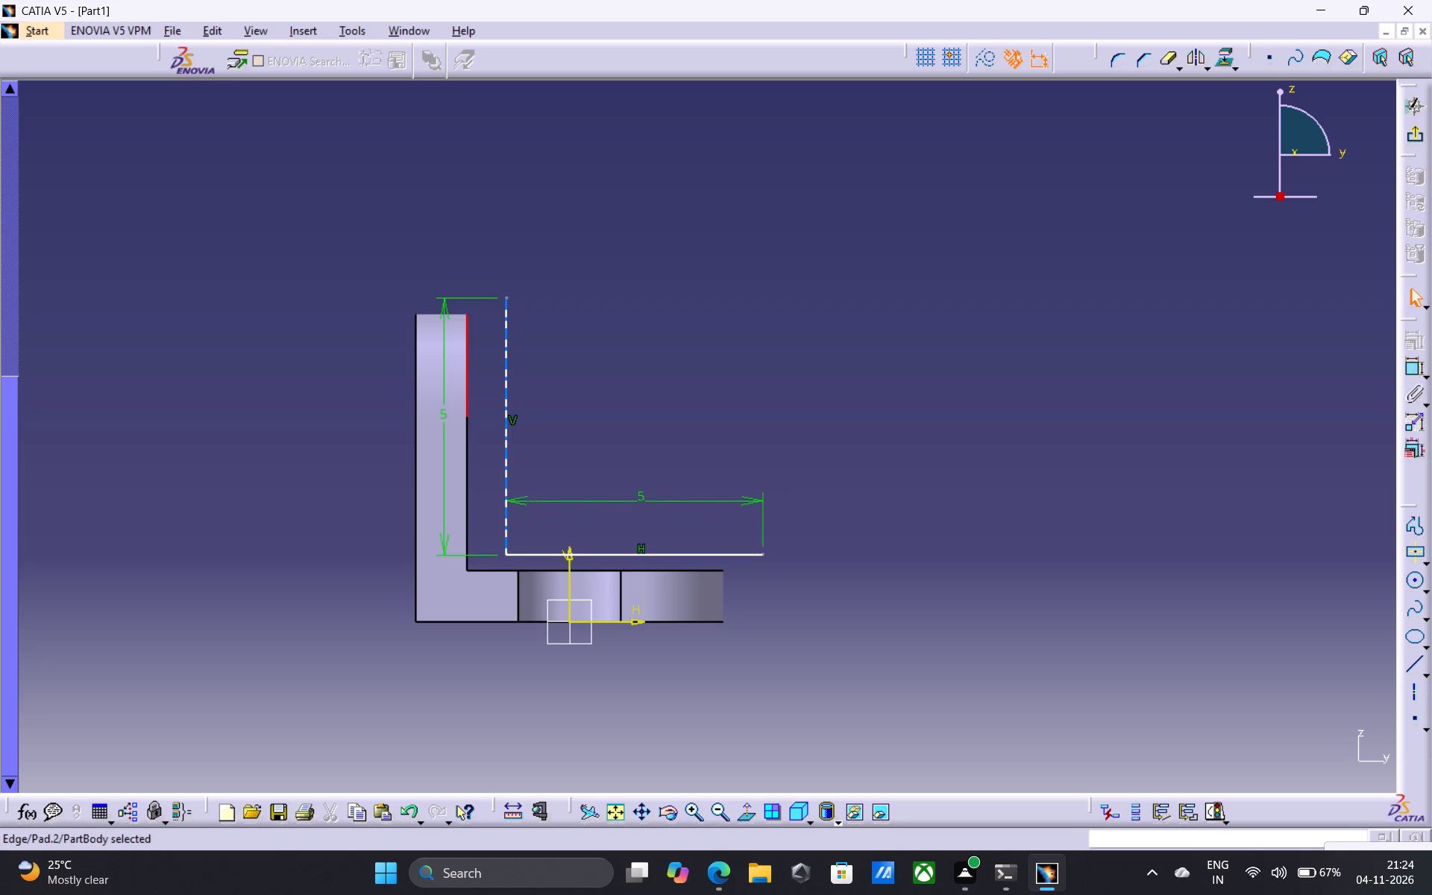
pyautogui.keyDown('ctrl'); pyautogui.click(506, 359); pyautogui.keyUp('ctrl')
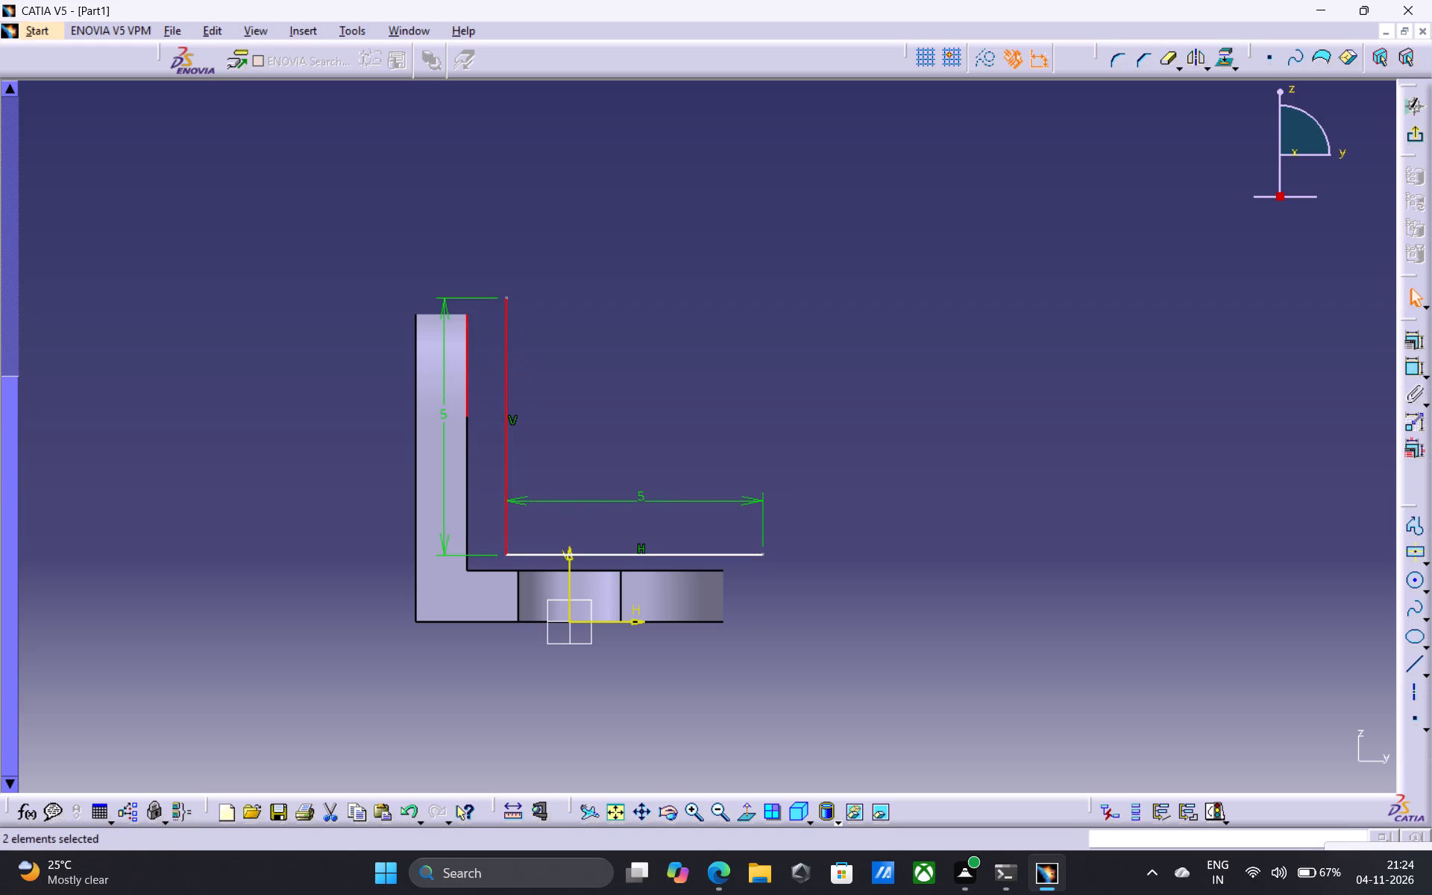
pyautogui.click(1416, 343)
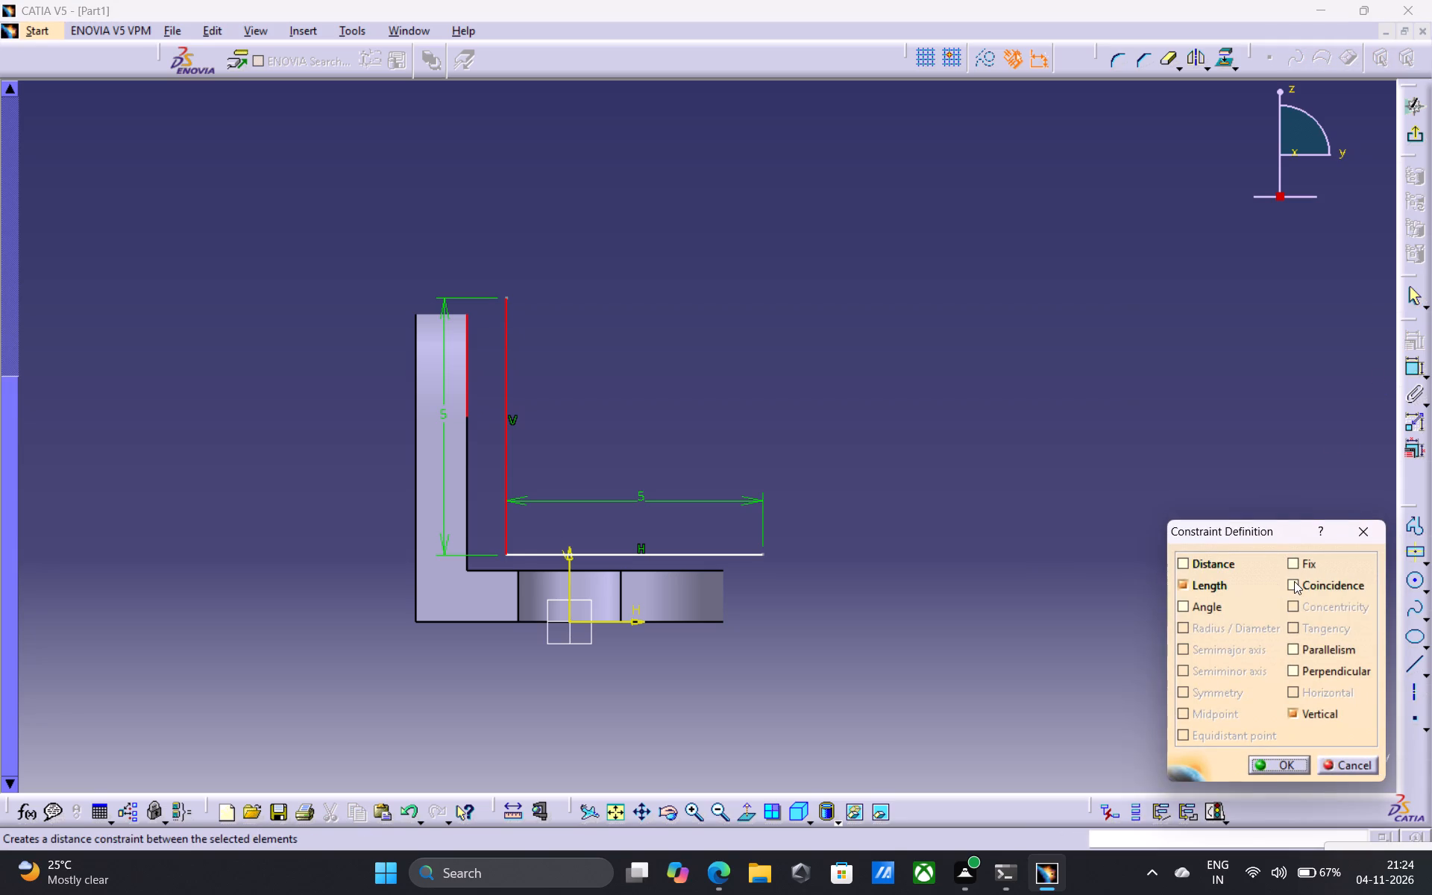
pyautogui.click(1294, 581)
pyautogui.click(1300, 764)
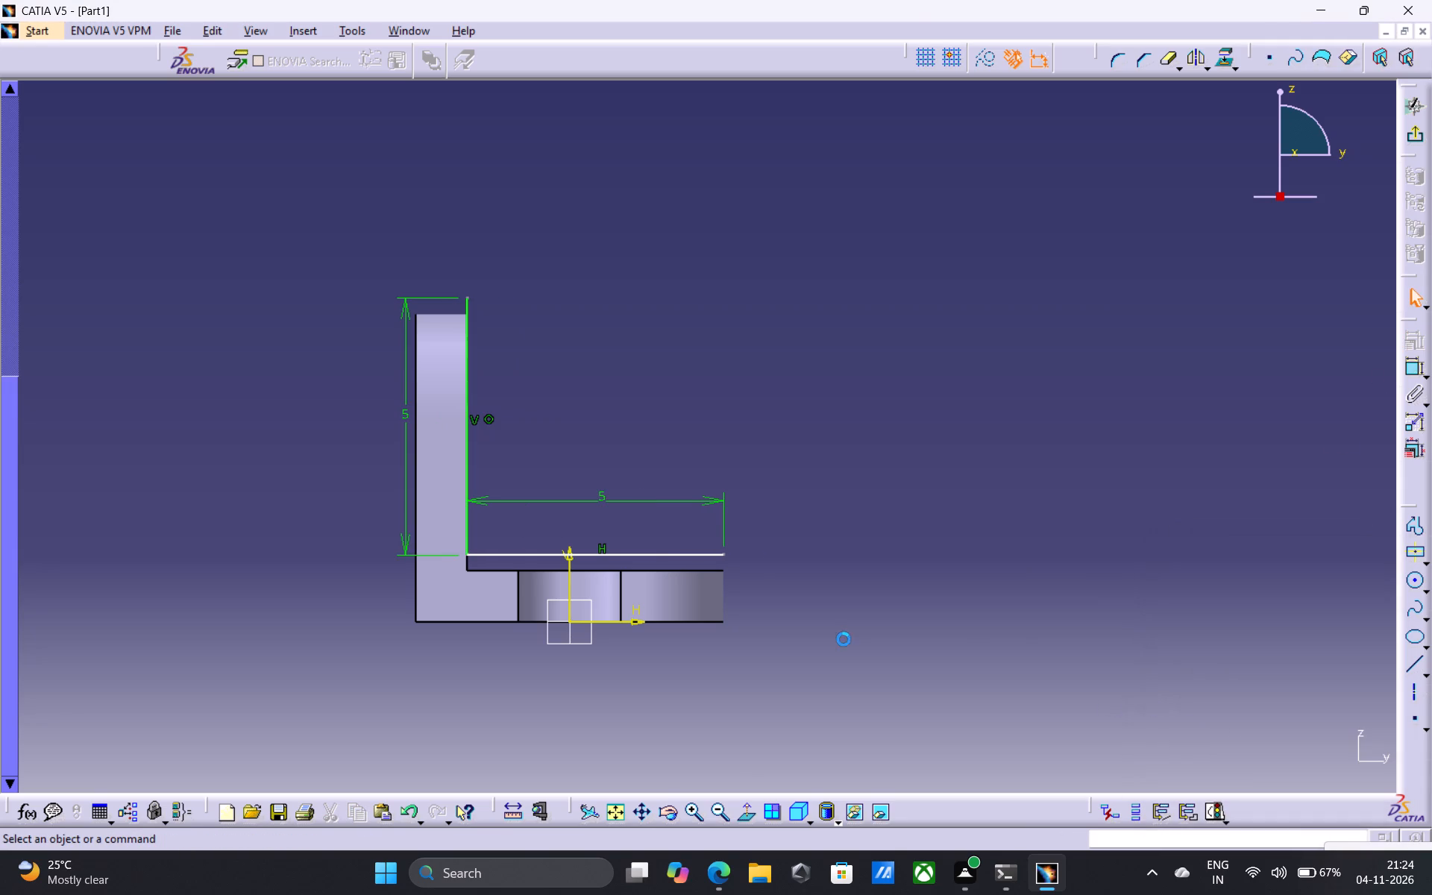
# Constrain the sketch's 5 mm horizontal line coincident with the base plate's upper edge.
pyautogui.click(685, 555)
pyautogui.keyDown('ctrl'); pyautogui.click(704, 571); pyautogui.keyUp('ctrl')
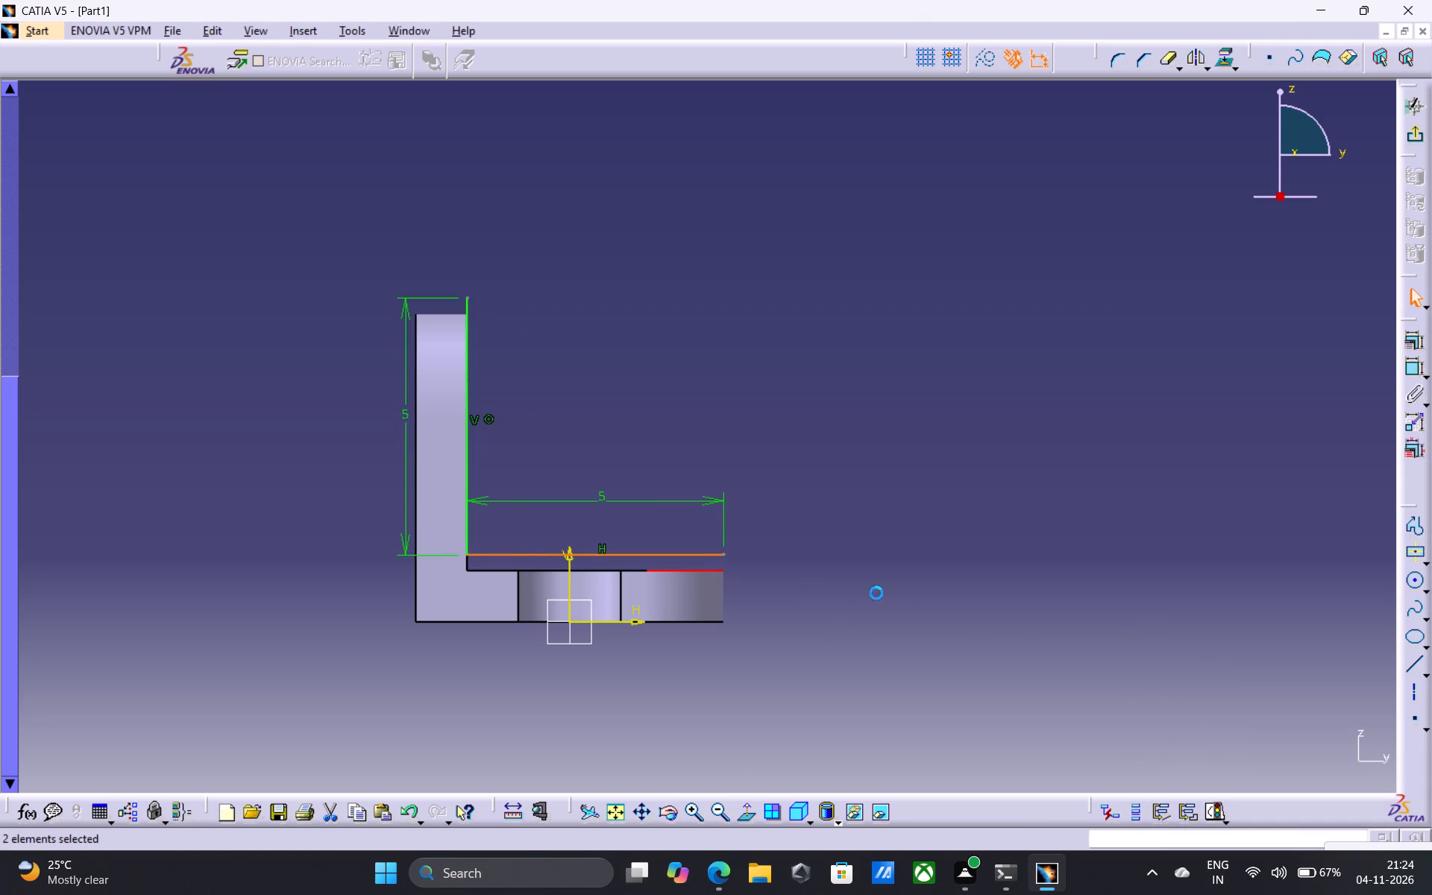
pyautogui.click(1410, 344)
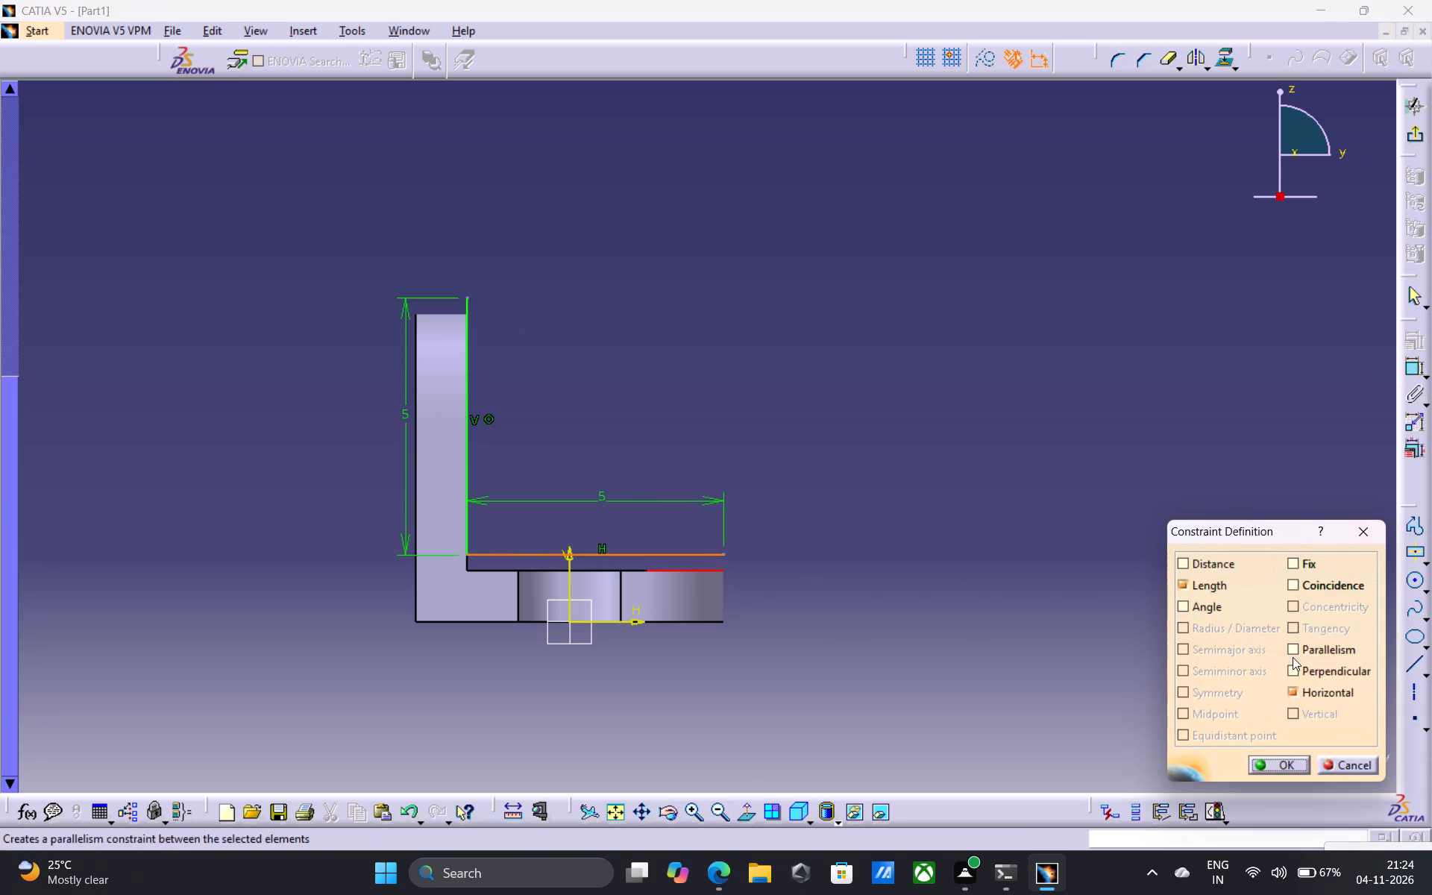
pyautogui.click(1290, 588)
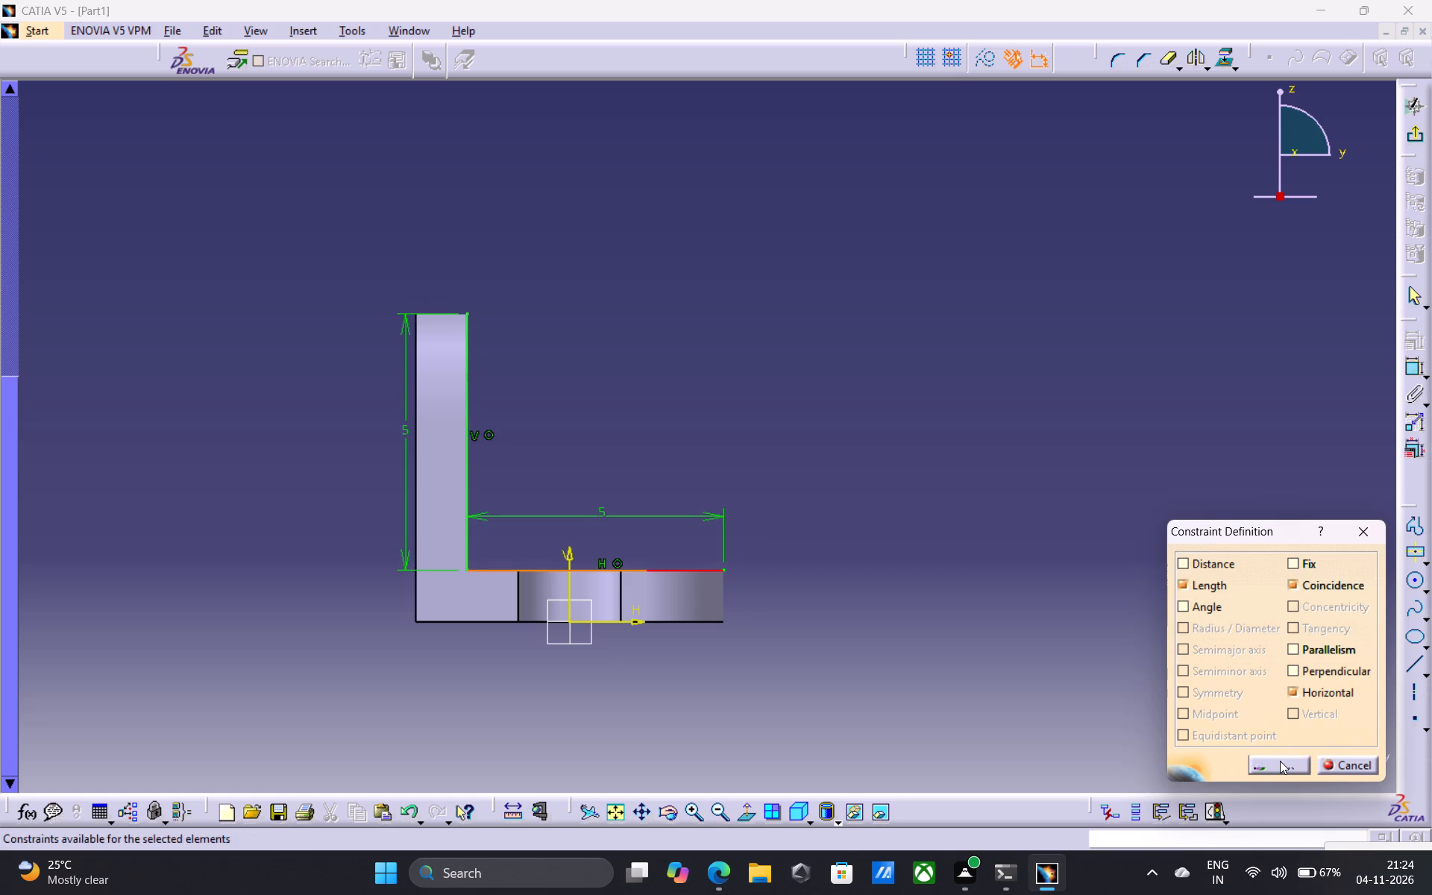
pyautogui.click(1280, 761)
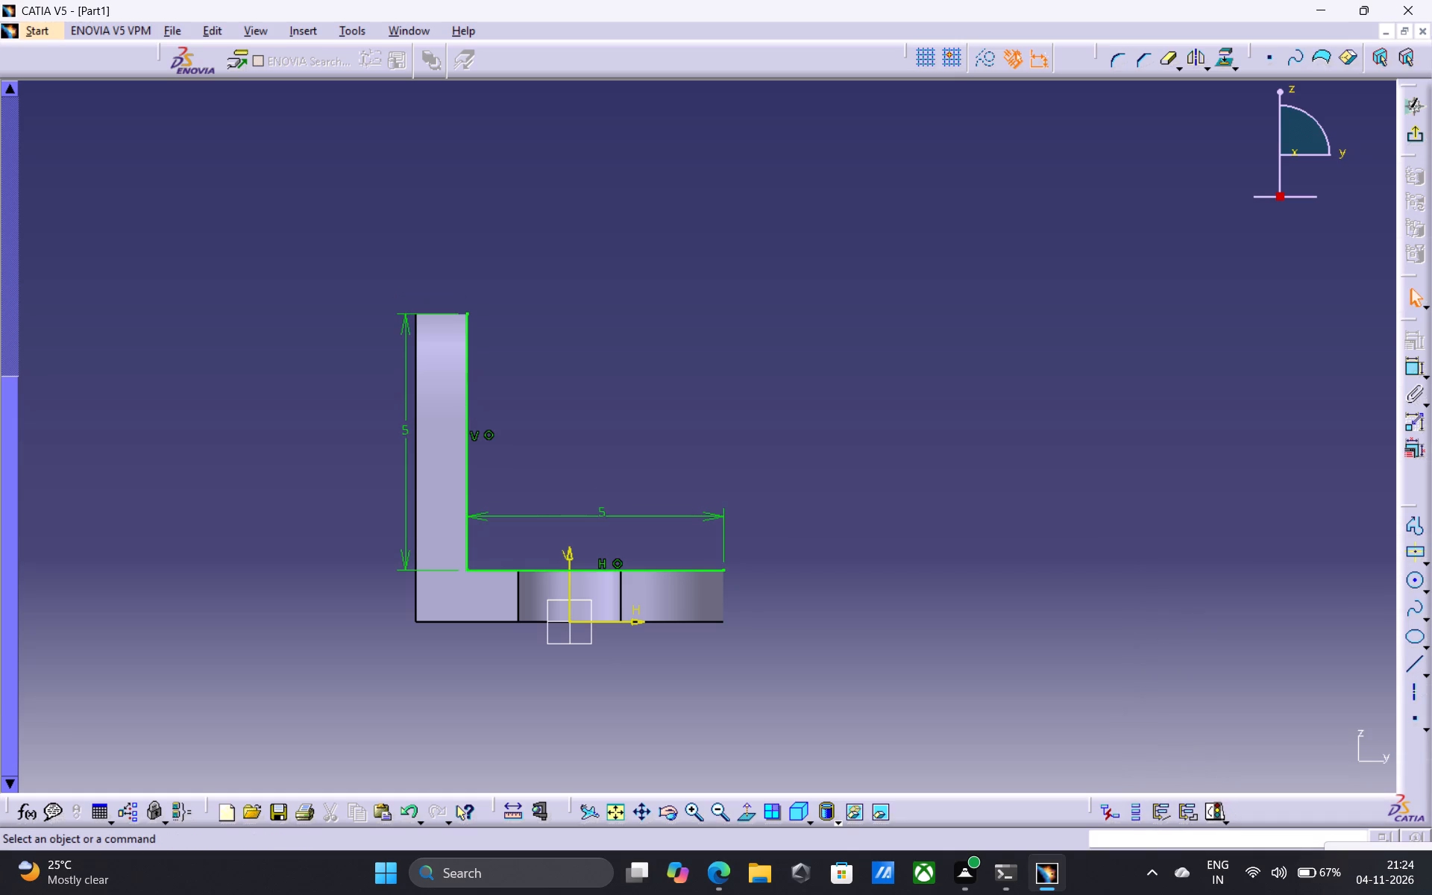
# Close the L-shaped pair into a 5 mm square with an outer vertical line and an upper horizontal line.
pyautogui.moveTo(752, 359); pyautogui.dragTo(970, 311, button='middle')
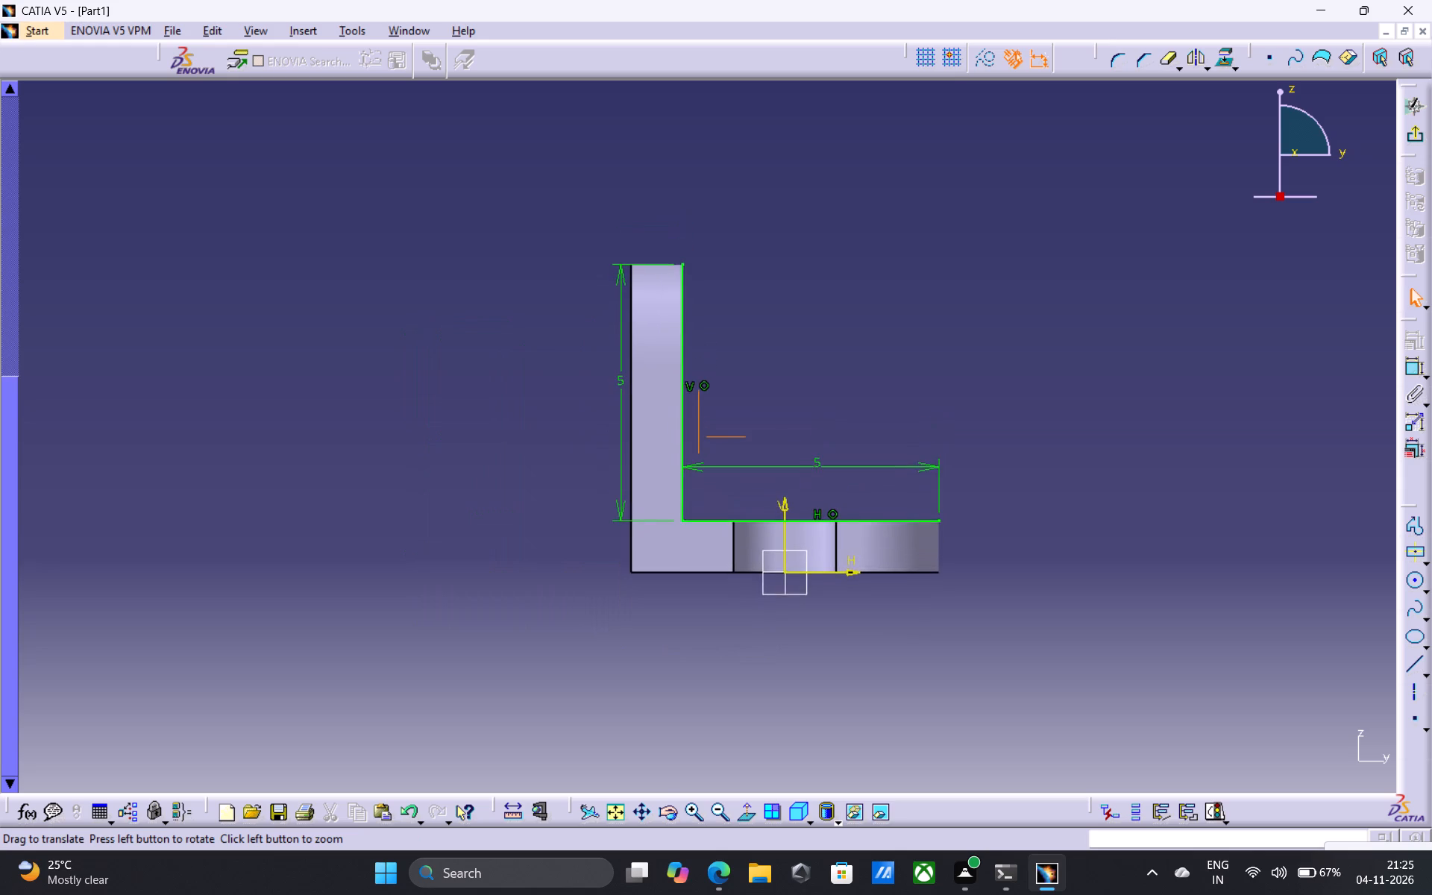
pyautogui.moveTo(970, 311); pyautogui.dragTo(964, 318, button='middle')
pyautogui.click(1417, 580)
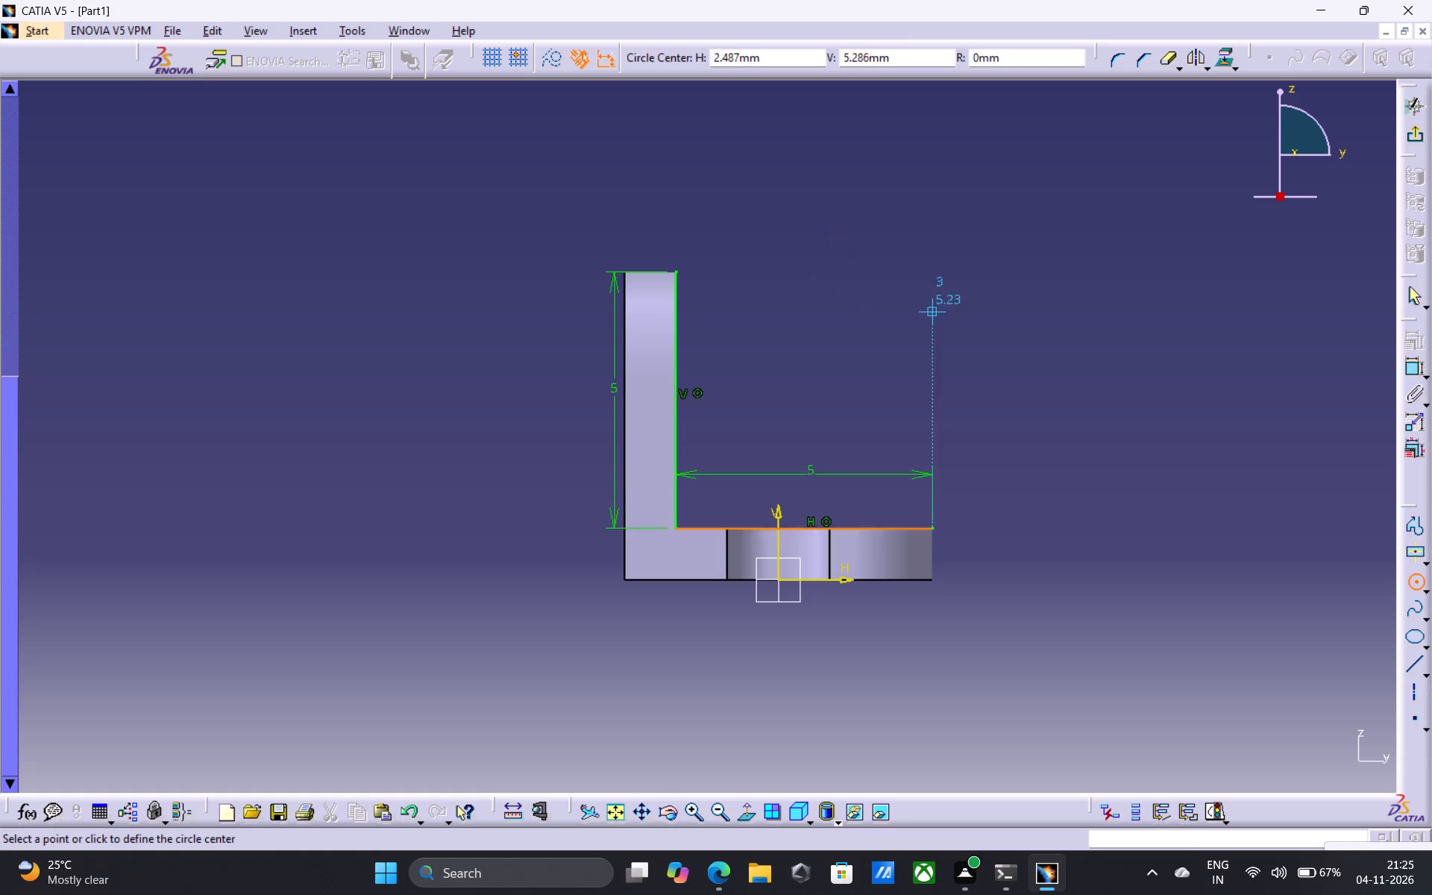
pyautogui.click(1413, 667)
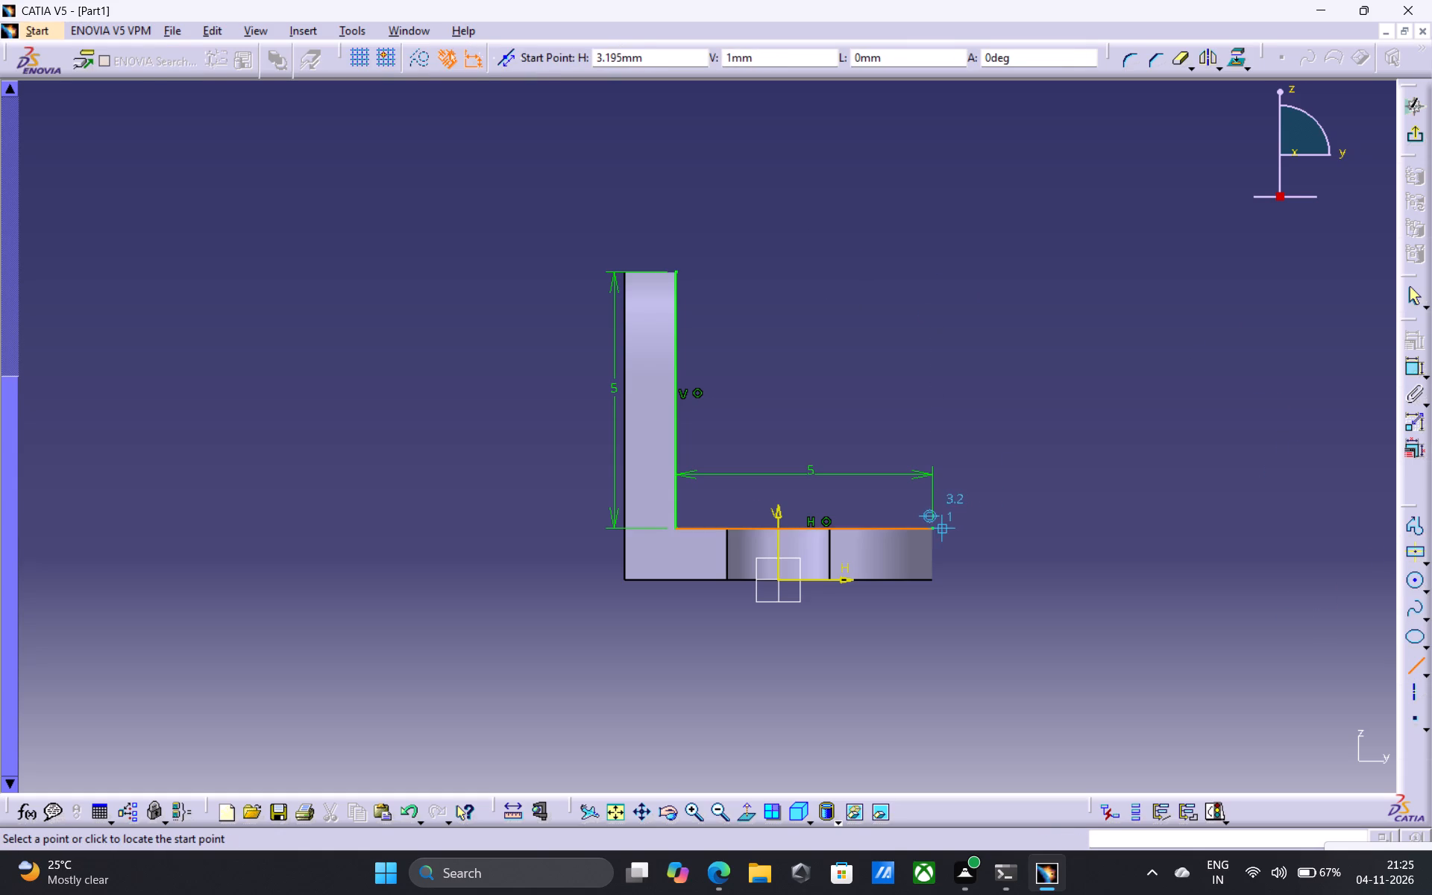
pyautogui.click(933, 528)
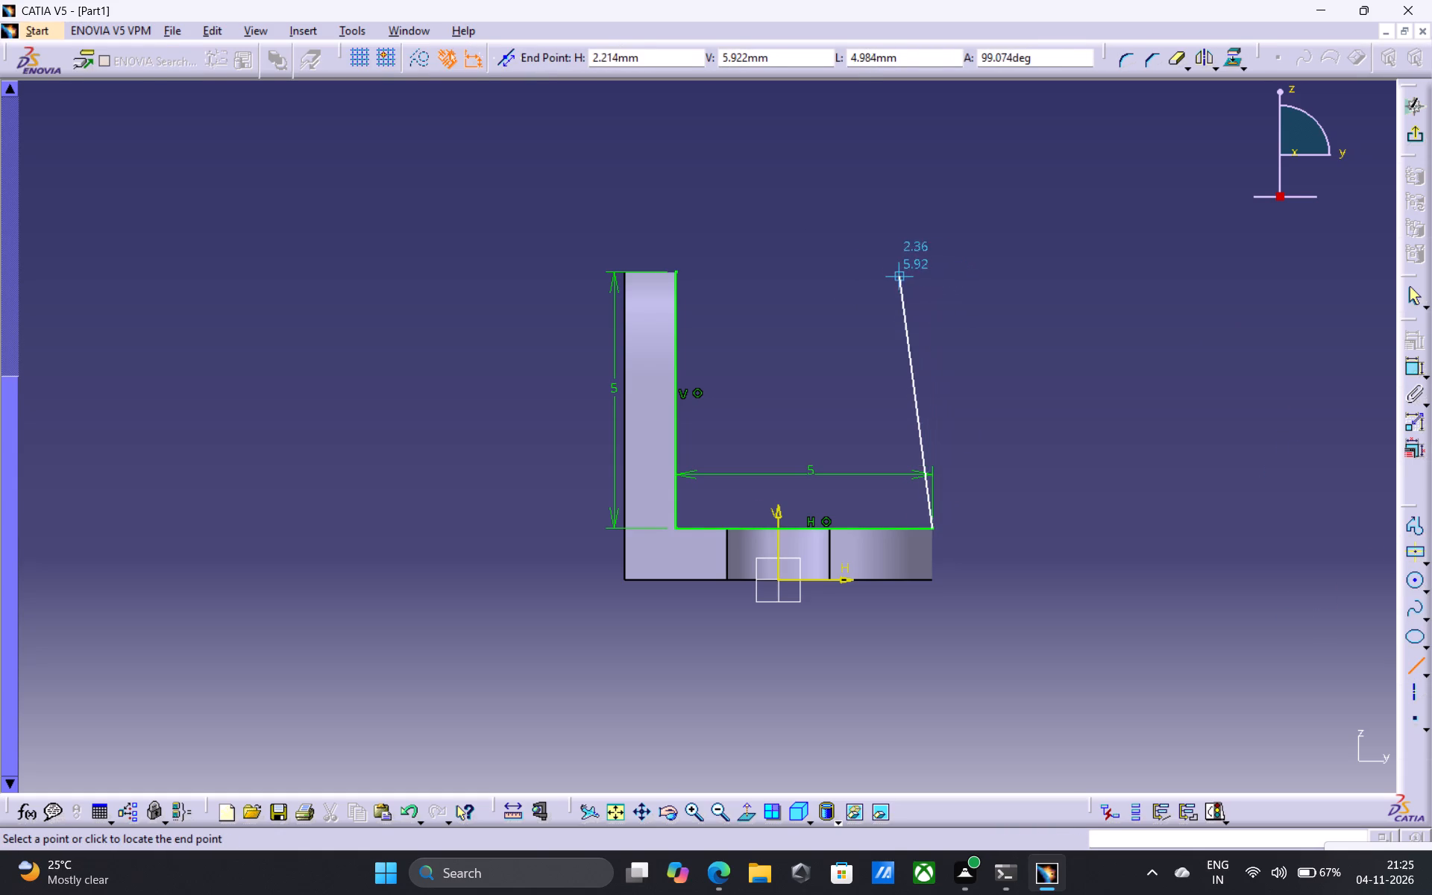
pyautogui.click(936, 273)
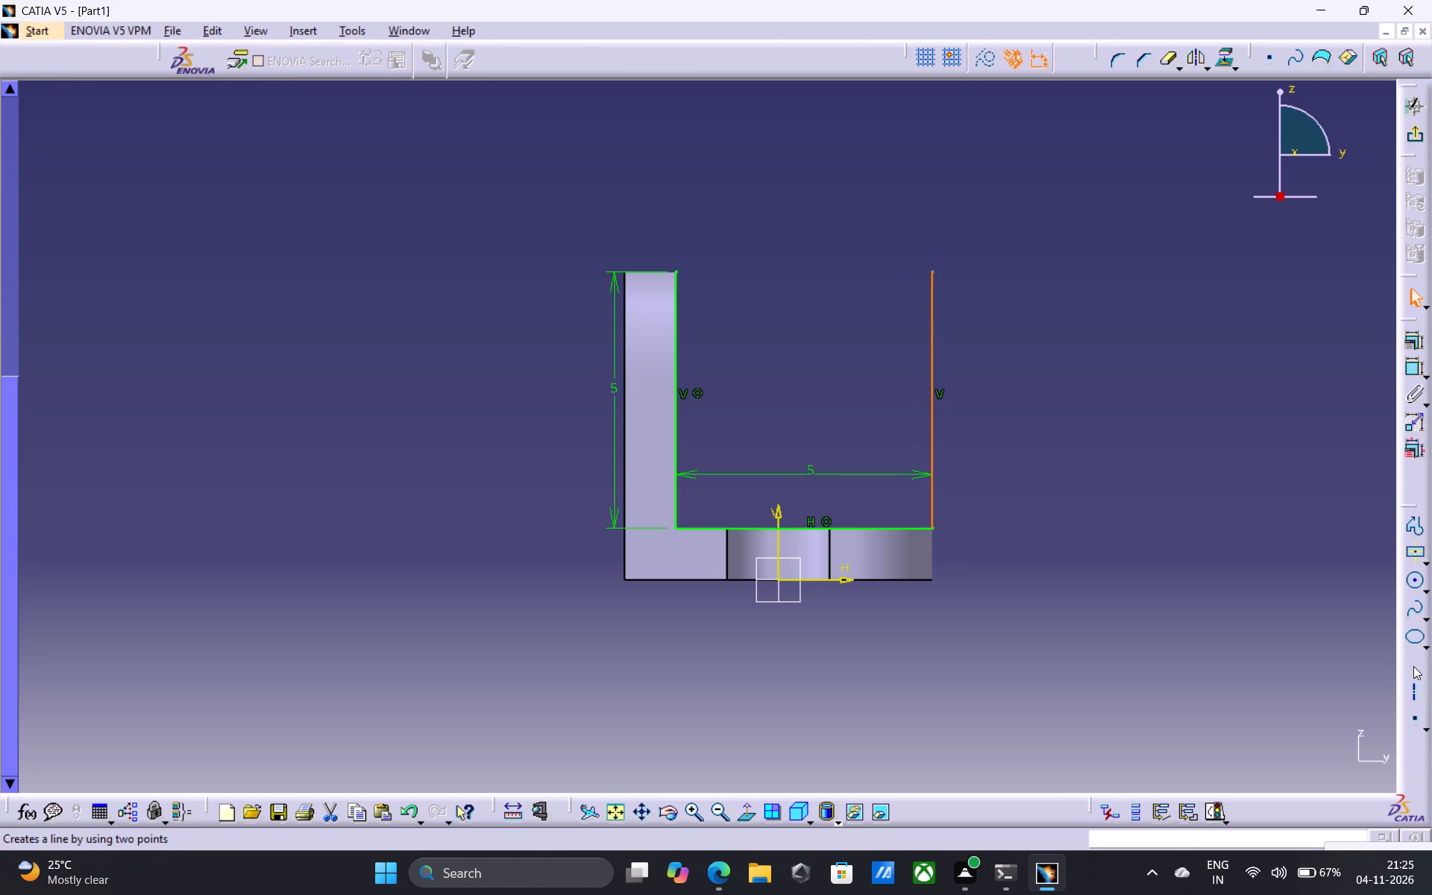
pyautogui.click(1413, 666)
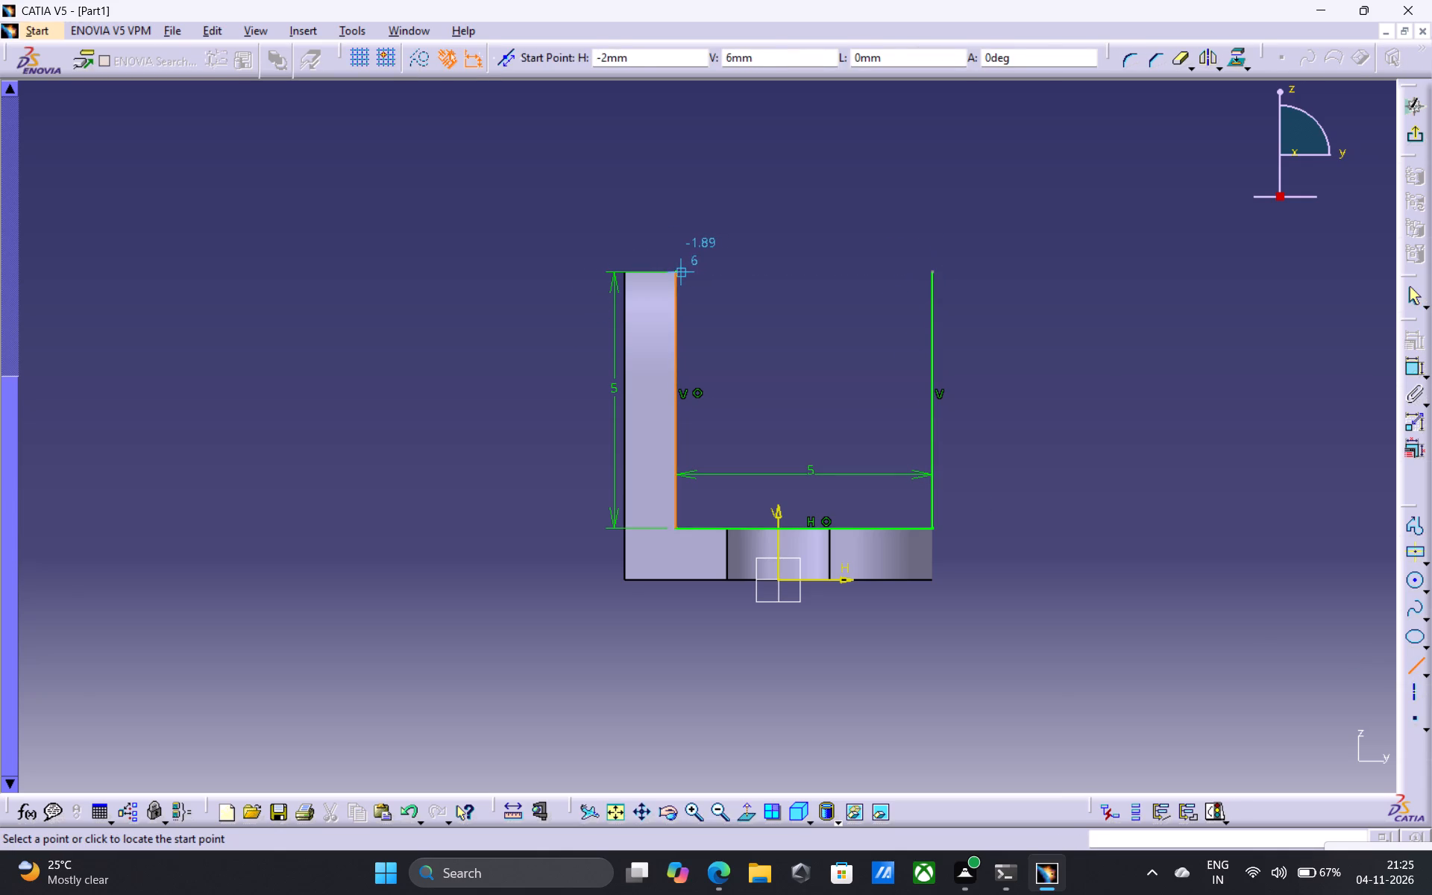
pyautogui.moveTo(677, 271); pyautogui.dragTo(688, 272)
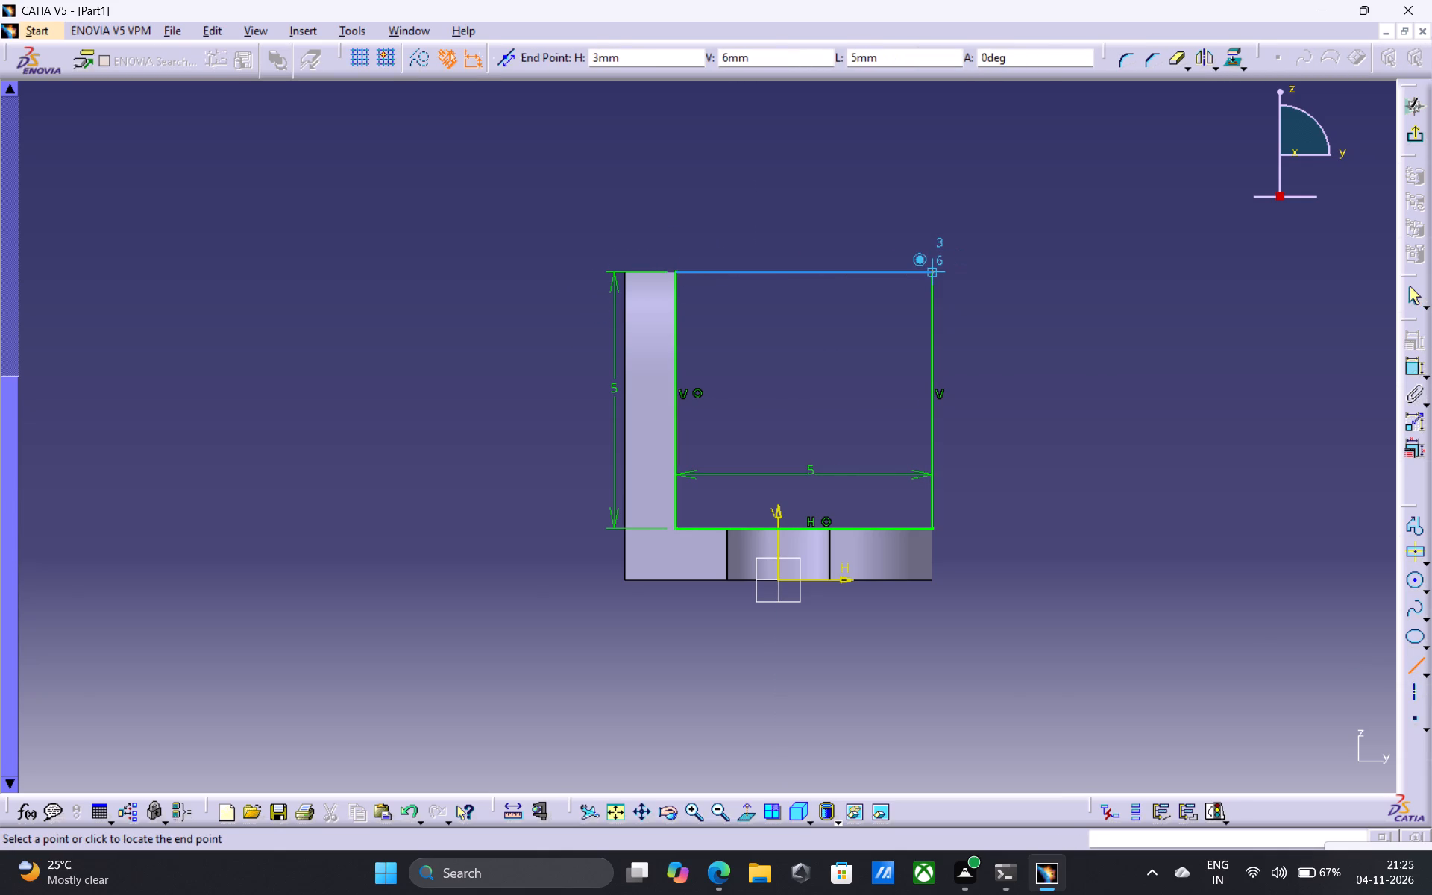
pyautogui.click(932, 274)
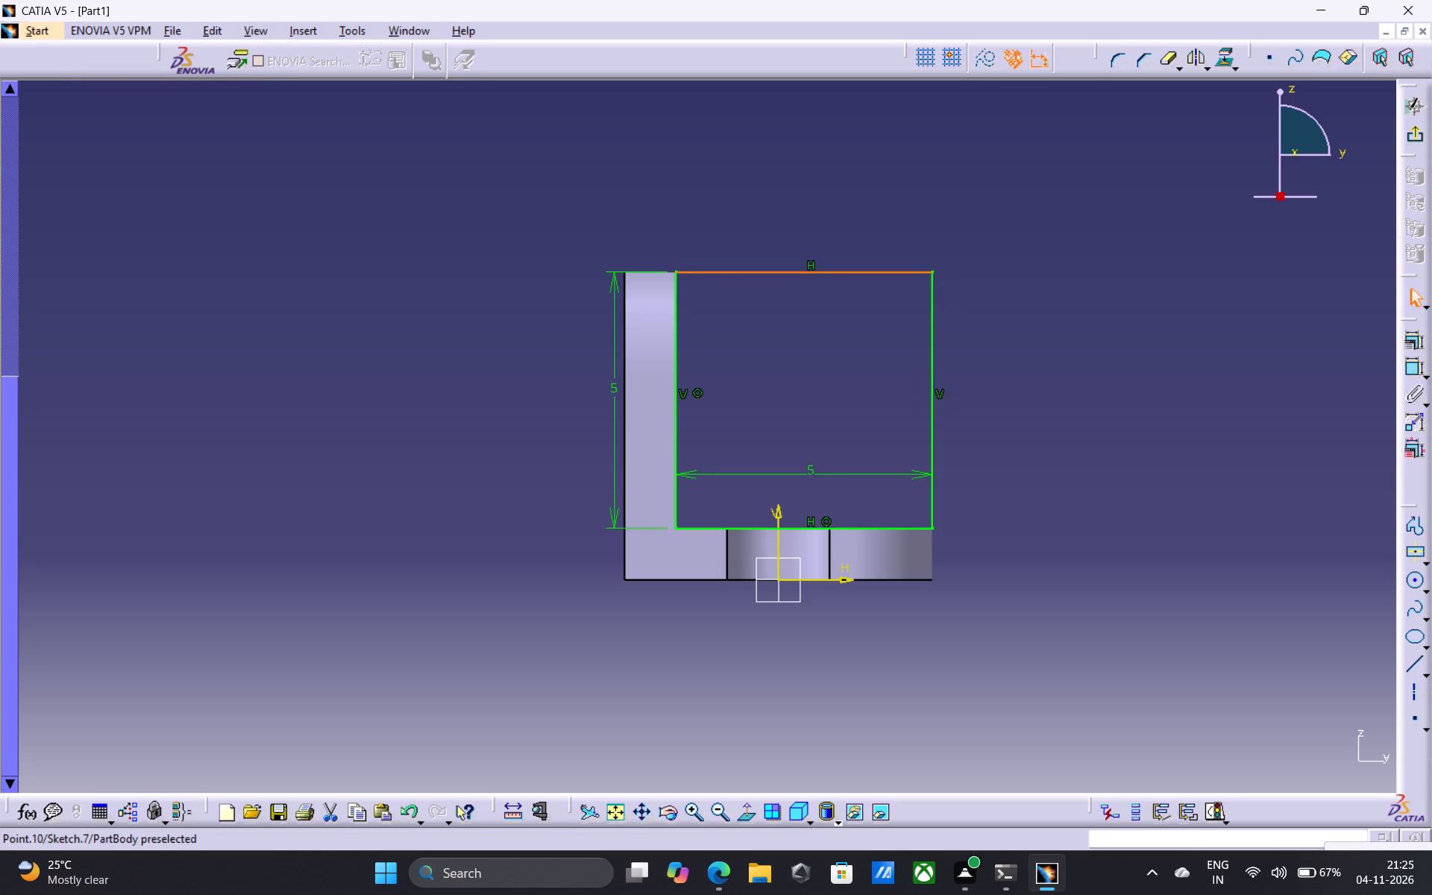
pyautogui.press('Escape')
pyautogui.press('Escape')
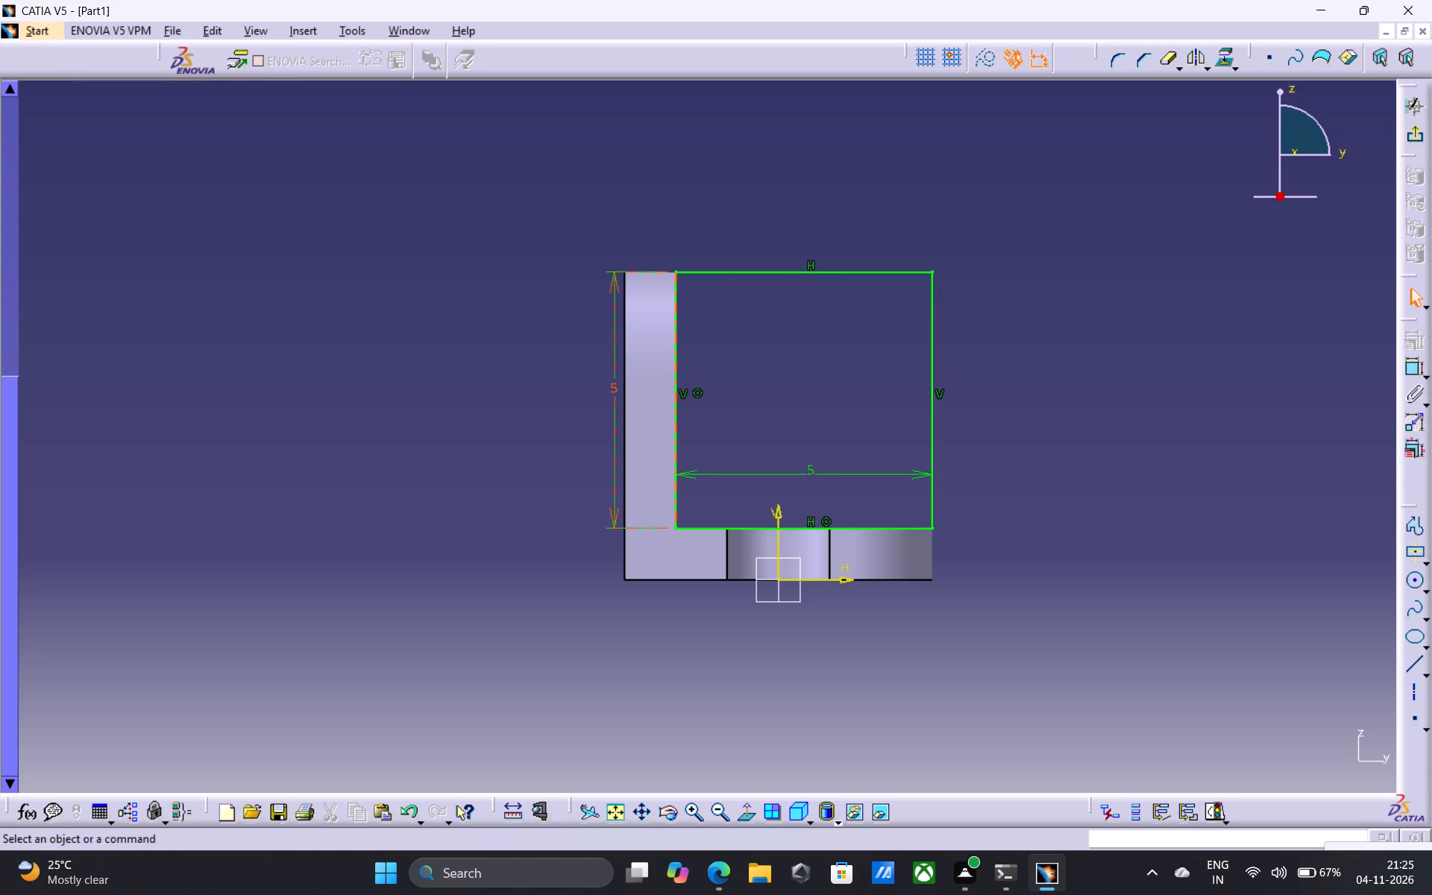
# Draw a circle inside the square profile and set its diameter to 1.5 mm.
pyautogui.click(1414, 577)
pyautogui.click(820, 368)
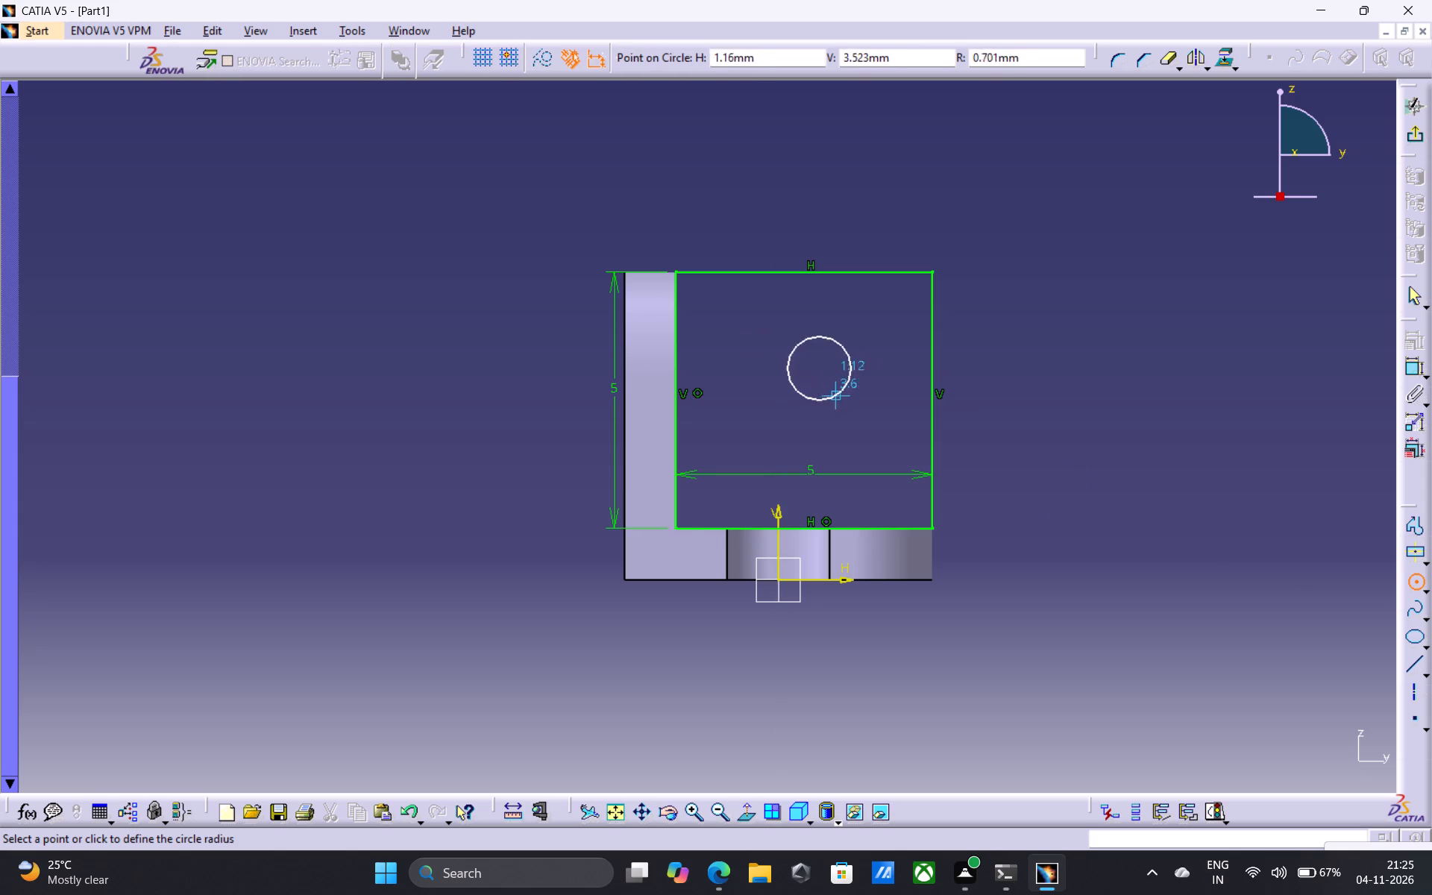
pyautogui.click(844, 409)
pyautogui.moveTo(1413, 368); pyautogui.dragTo(1404, 368)
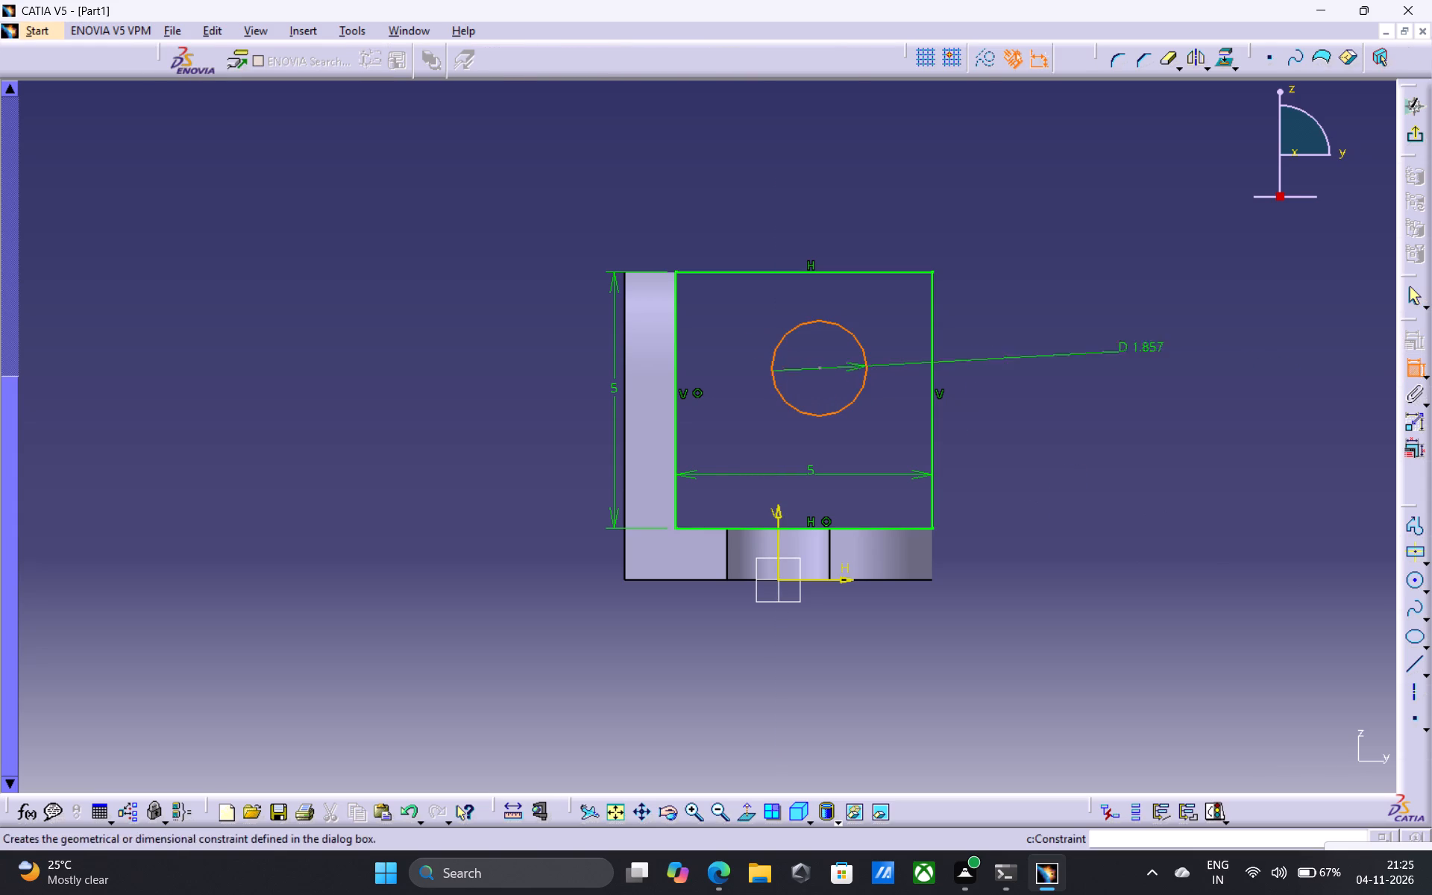
pyautogui.click(1045, 314)
pyautogui.doubleClick(1058, 310)
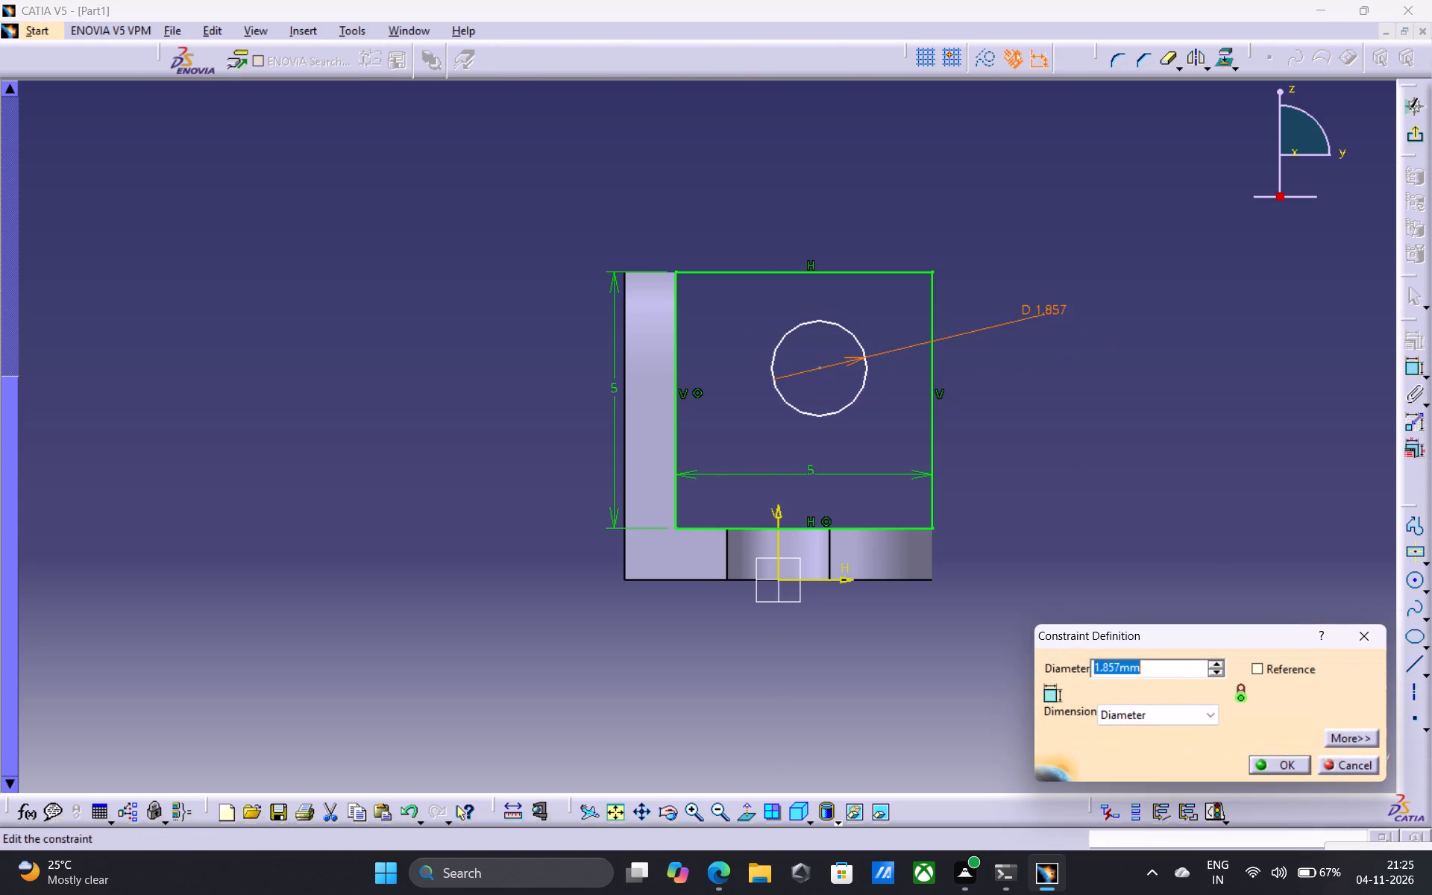
pyautogui.write('1.5')
pyautogui.press('Return')
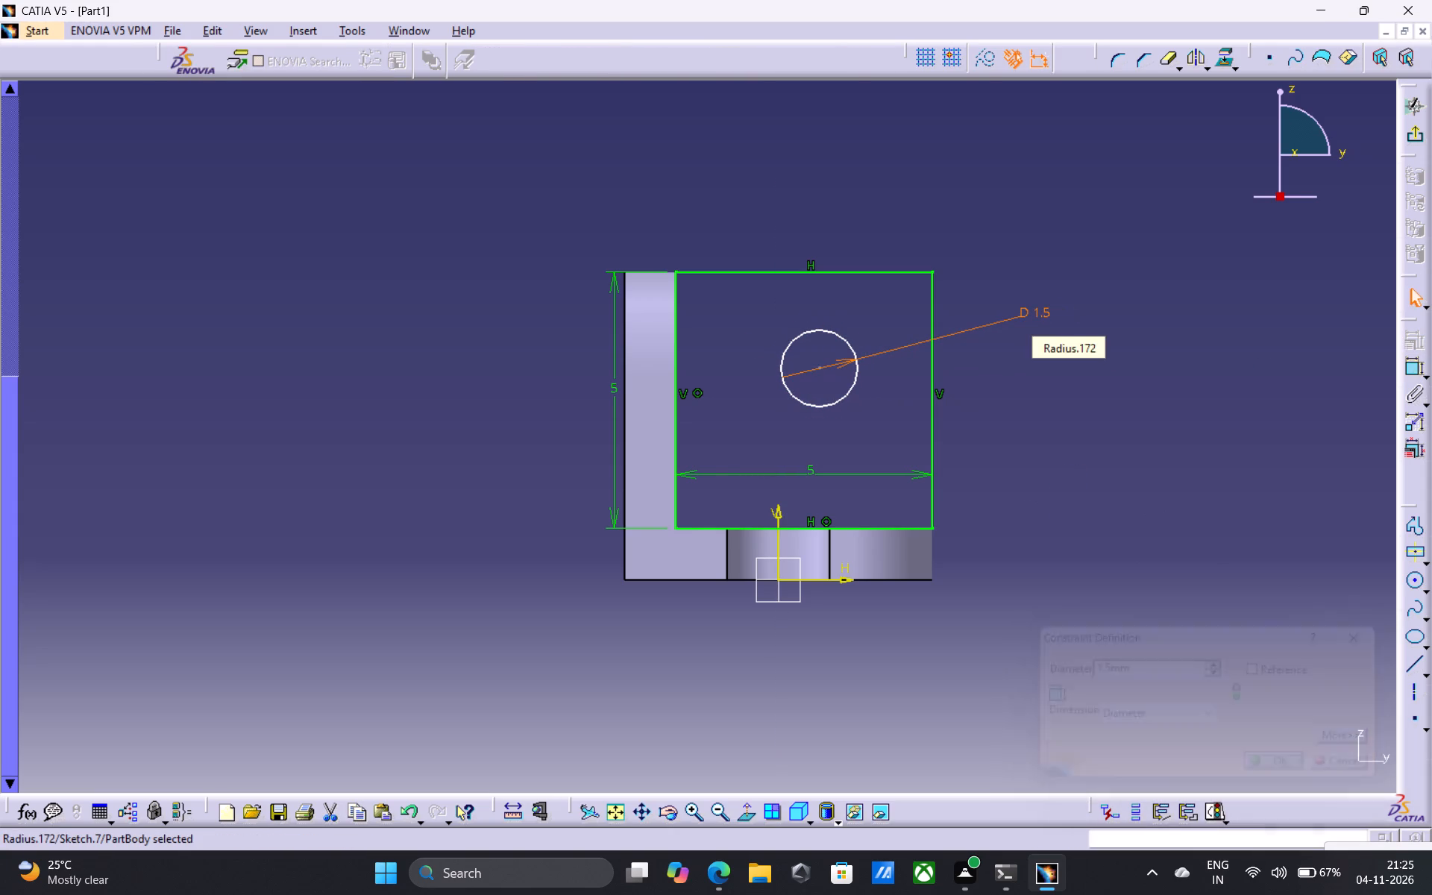
# Dimension the circle from the square's upper line and set that distance to 0 mm.
pyautogui.click(815, 331)
pyautogui.keyDown('ctrl'); pyautogui.click(871, 272); pyautogui.keyUp('ctrl')
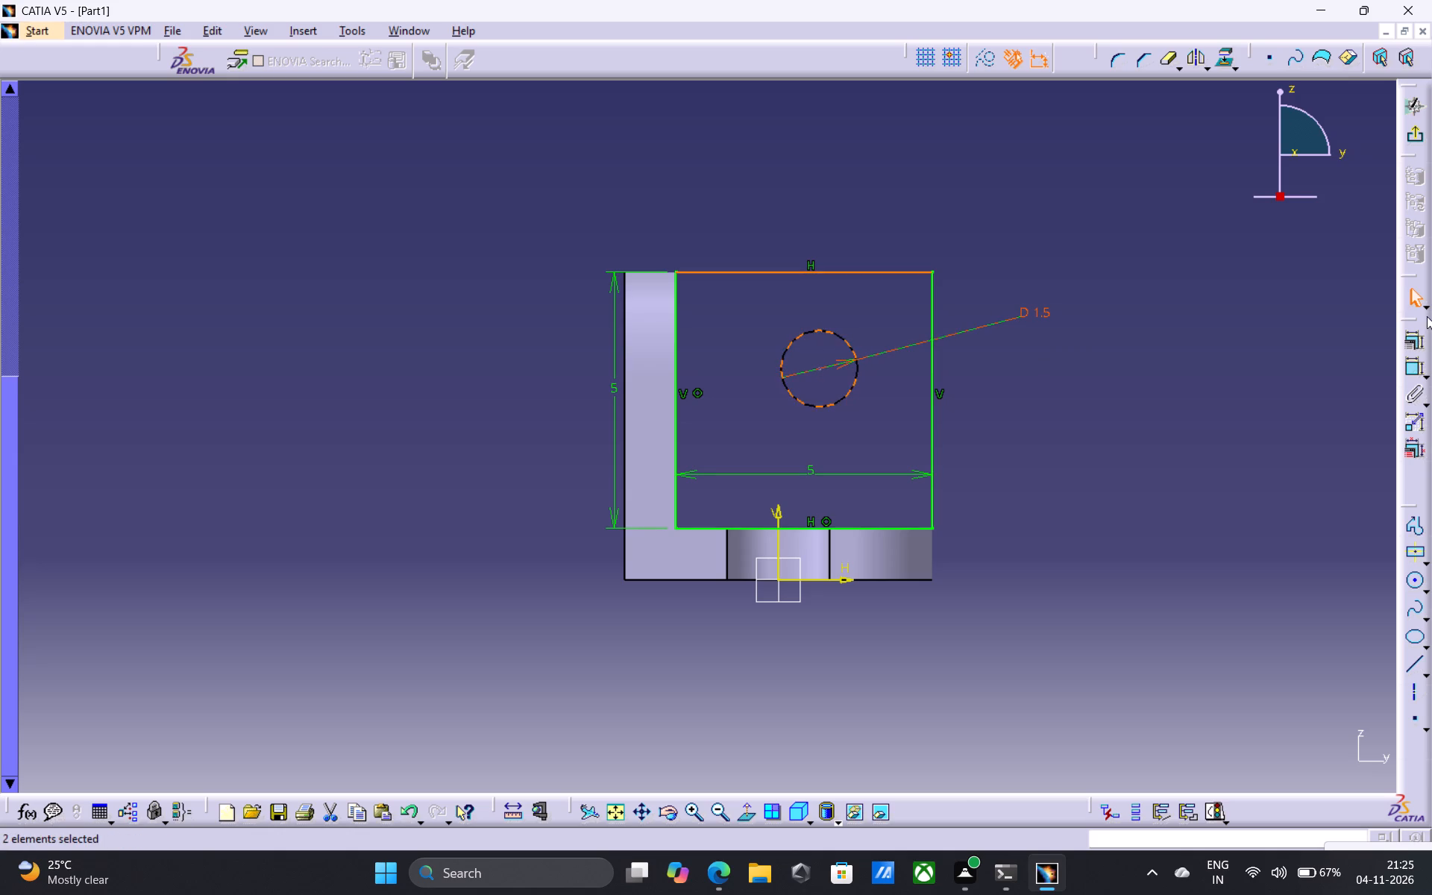
pyautogui.click(1410, 365)
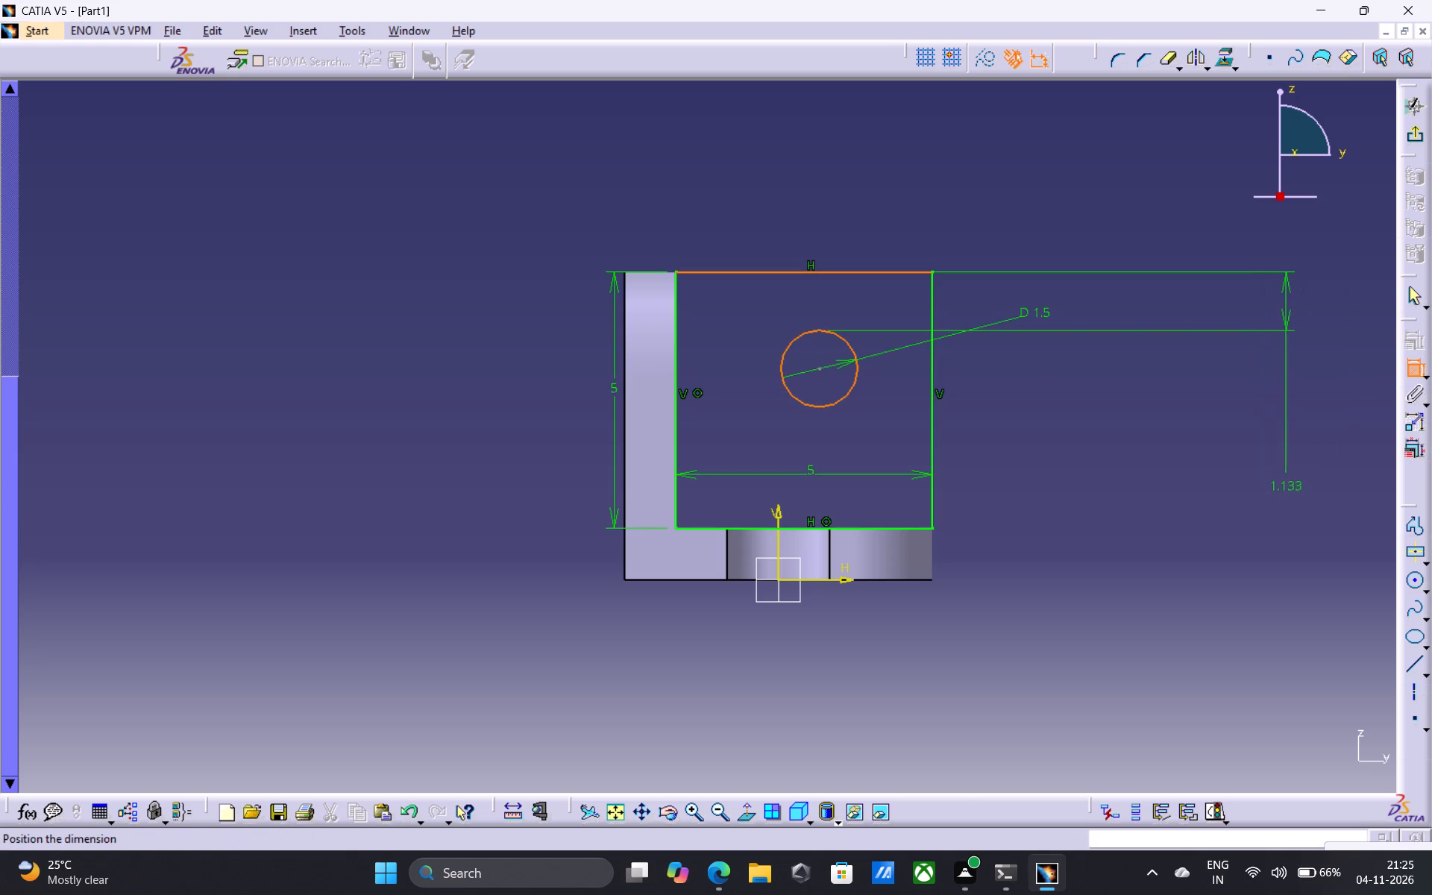
pyautogui.click(1284, 489)
pyautogui.doubleClick(1290, 481)
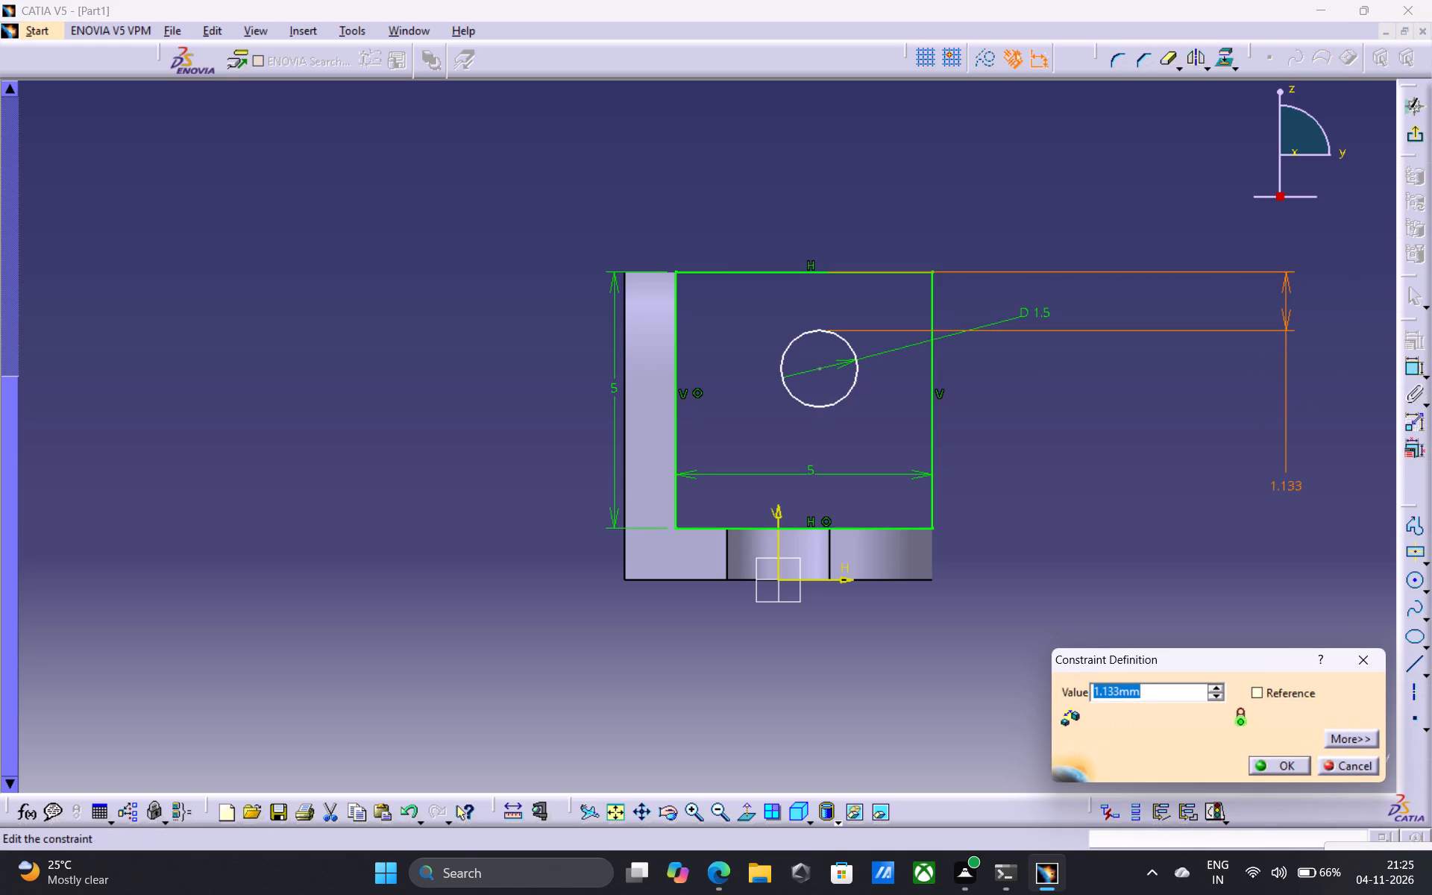
pyautogui.press('0')
pyautogui.press('Return')
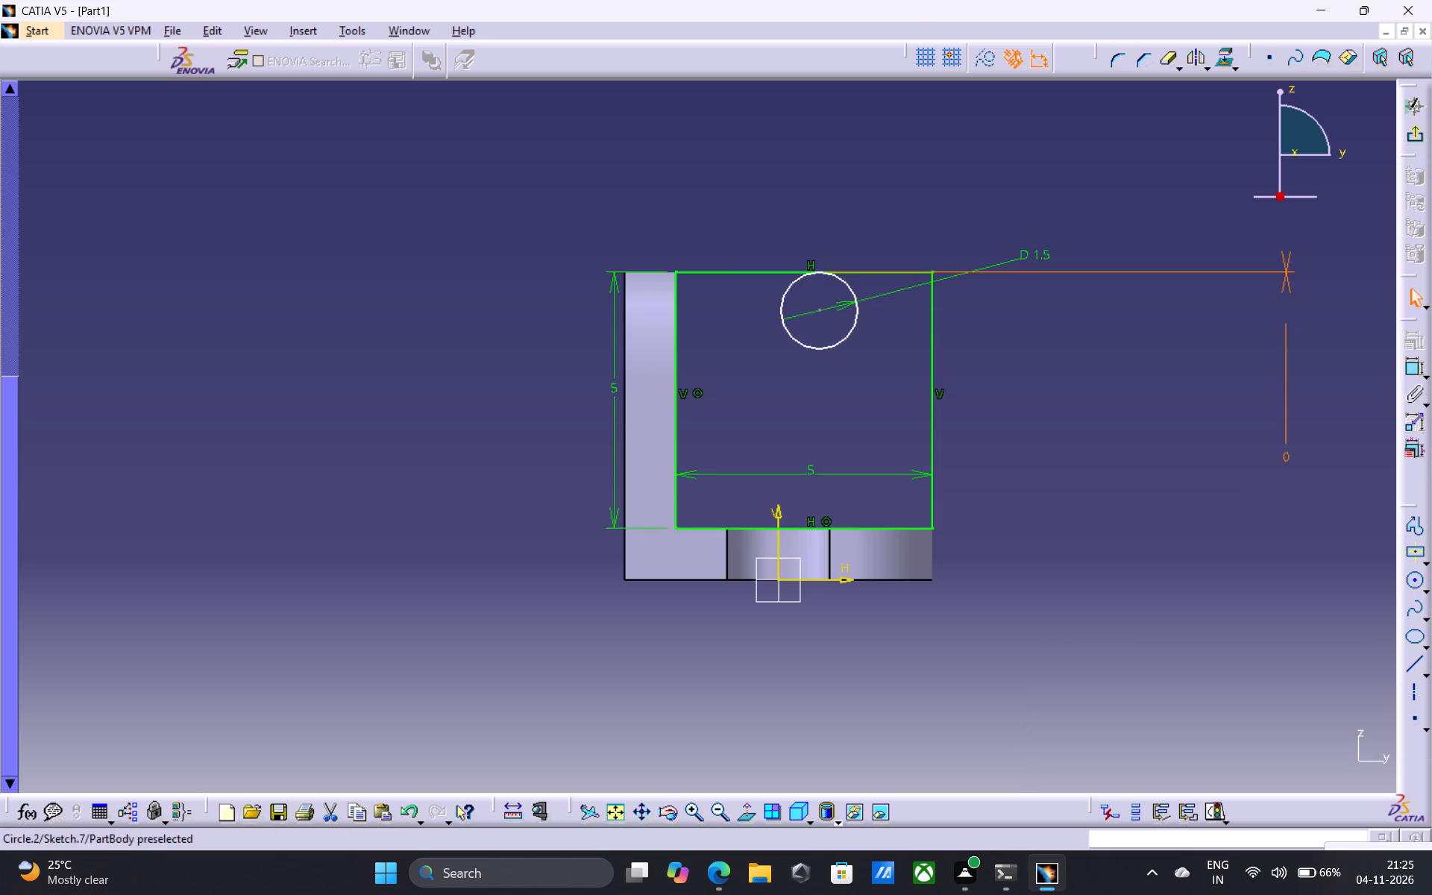
# Dimension the circle from the square's outer vertical line and set that distance to 0 mm.
pyautogui.click(1415, 366)
pyautogui.click(1415, 366)
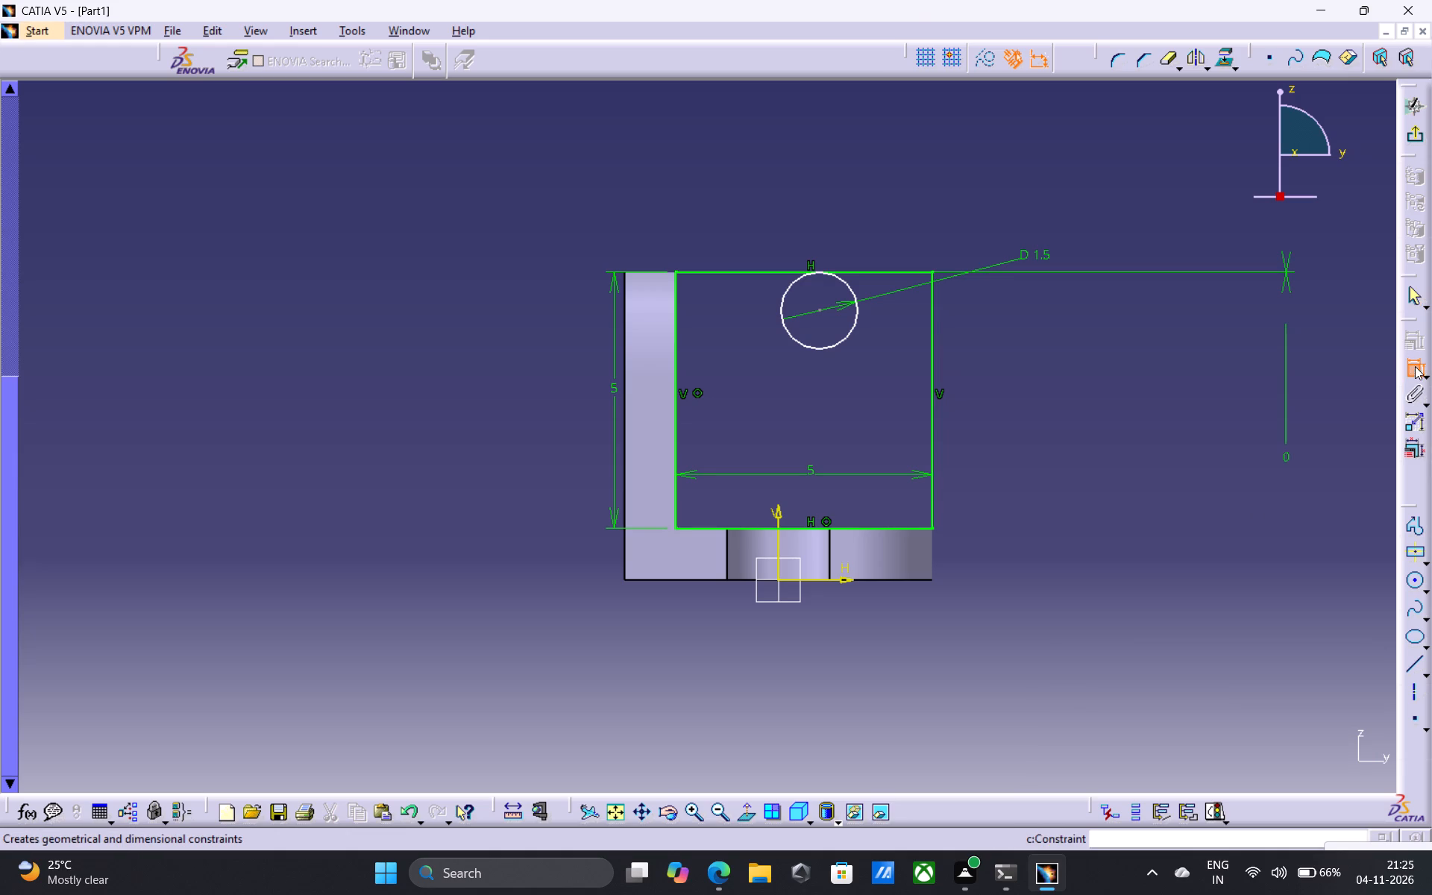
pyautogui.click(854, 322)
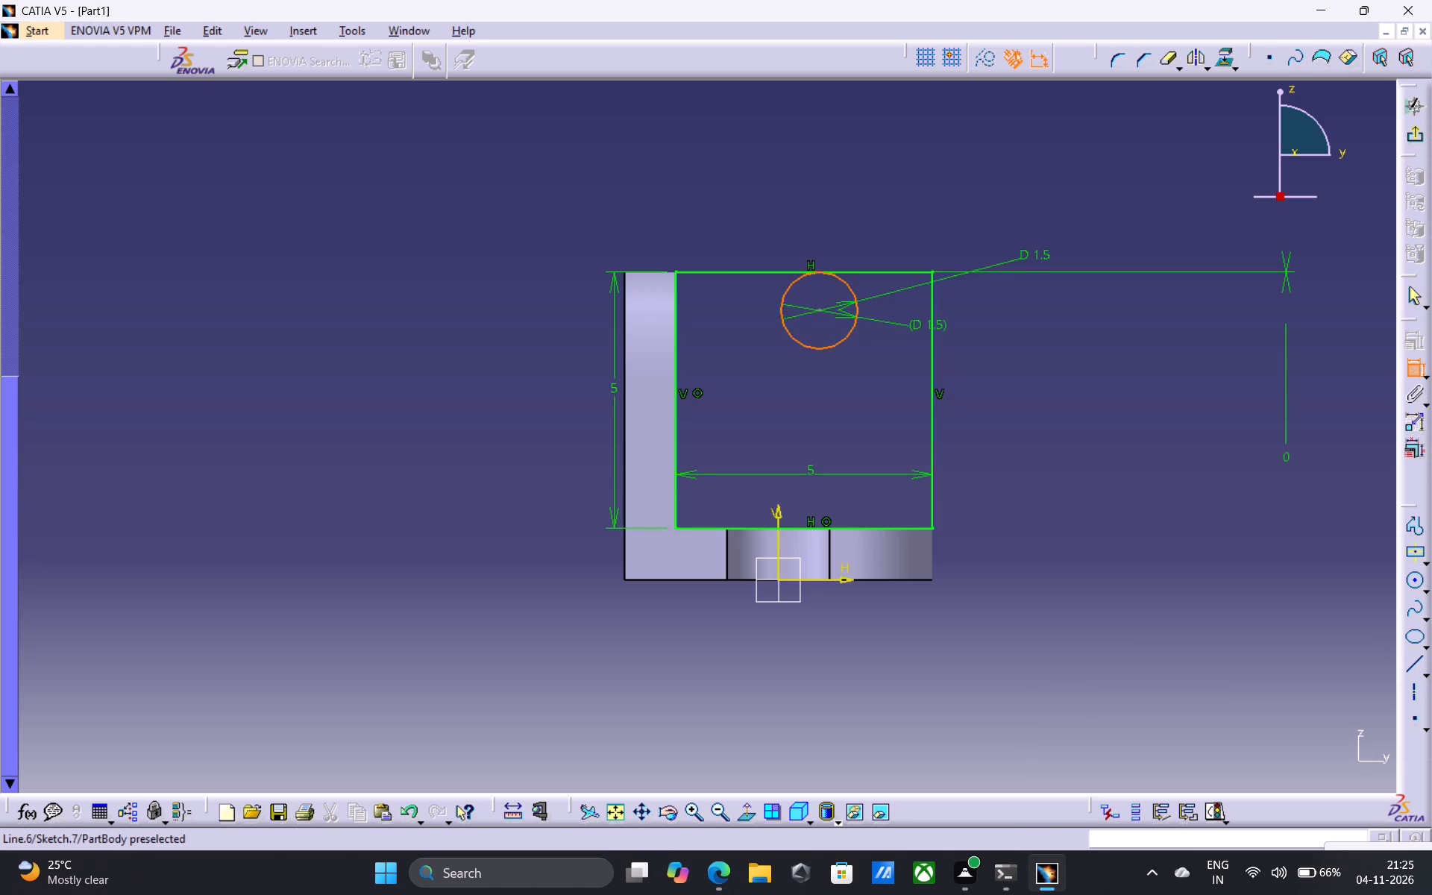
pyautogui.click(934, 333)
pyautogui.click(1066, 387)
pyautogui.doubleClick(1065, 378)
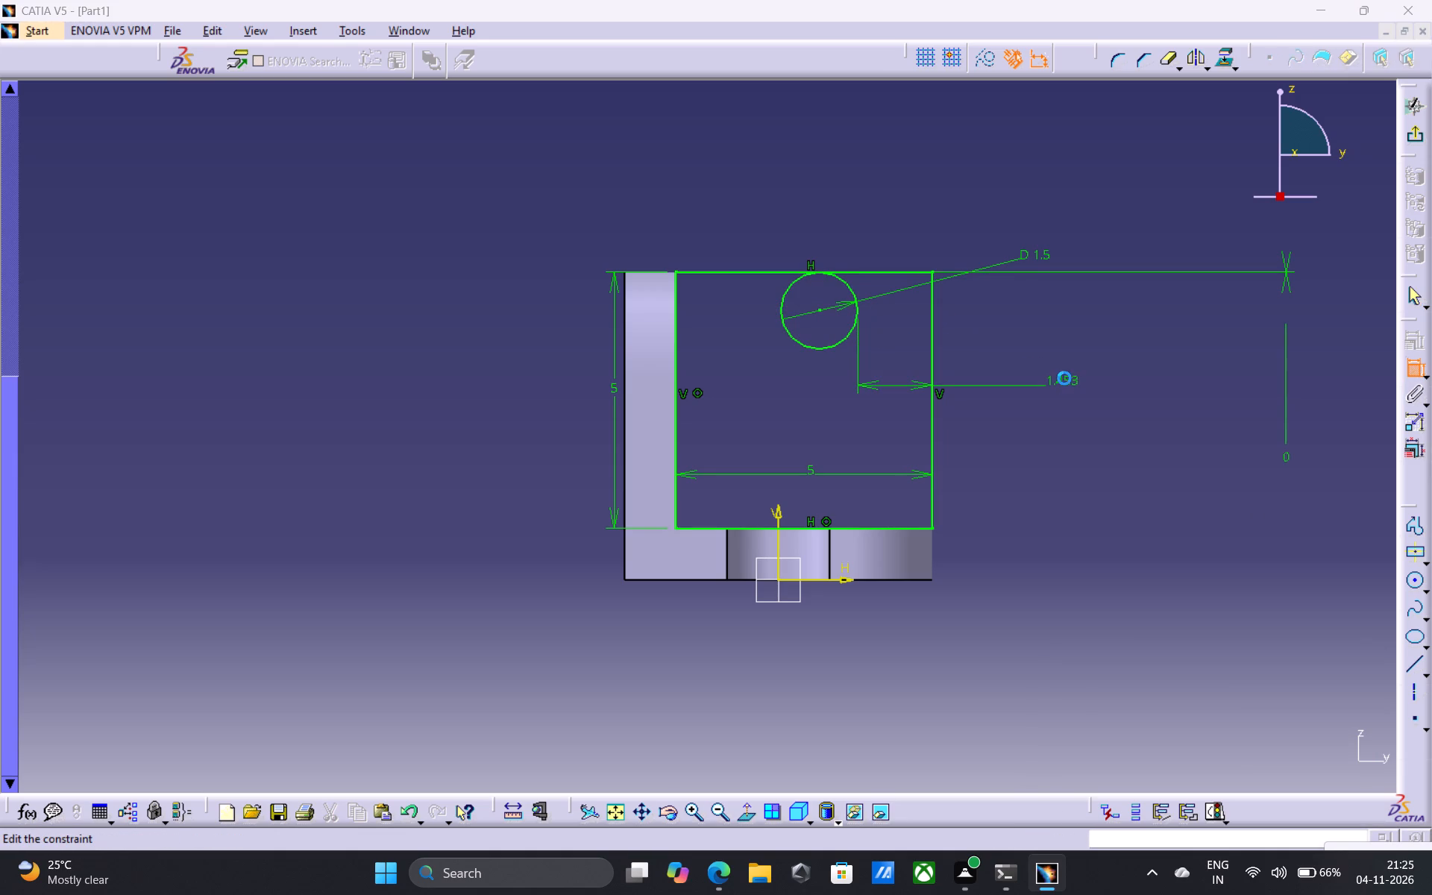
pyautogui.press('0')
pyautogui.press('Return')
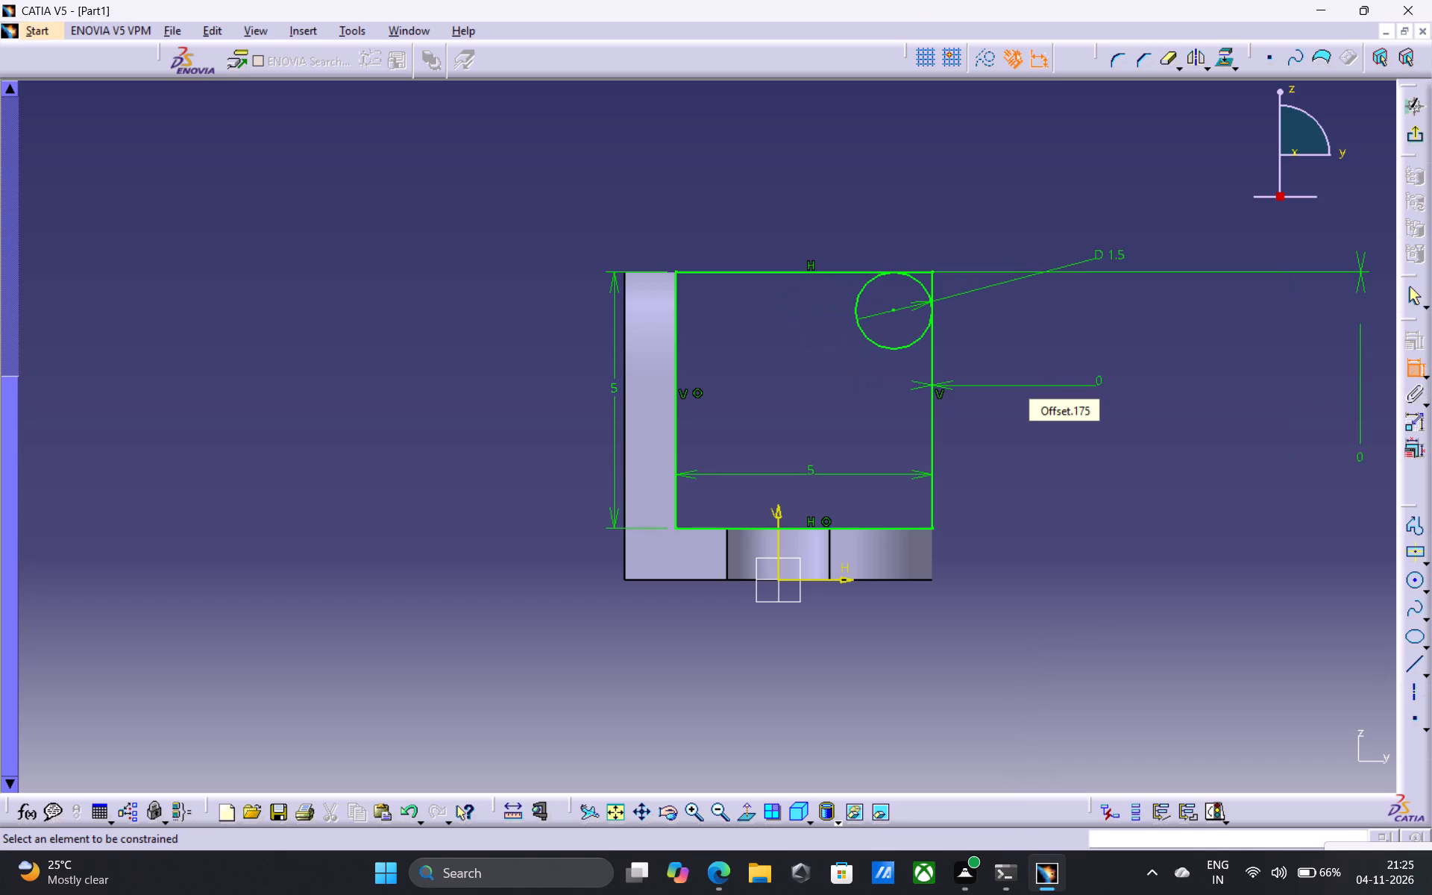
# Trim the square's outer upper corner back to where its two lines meet the circle, and exit the sketch.
pyautogui.doubleClick(1164, 57)
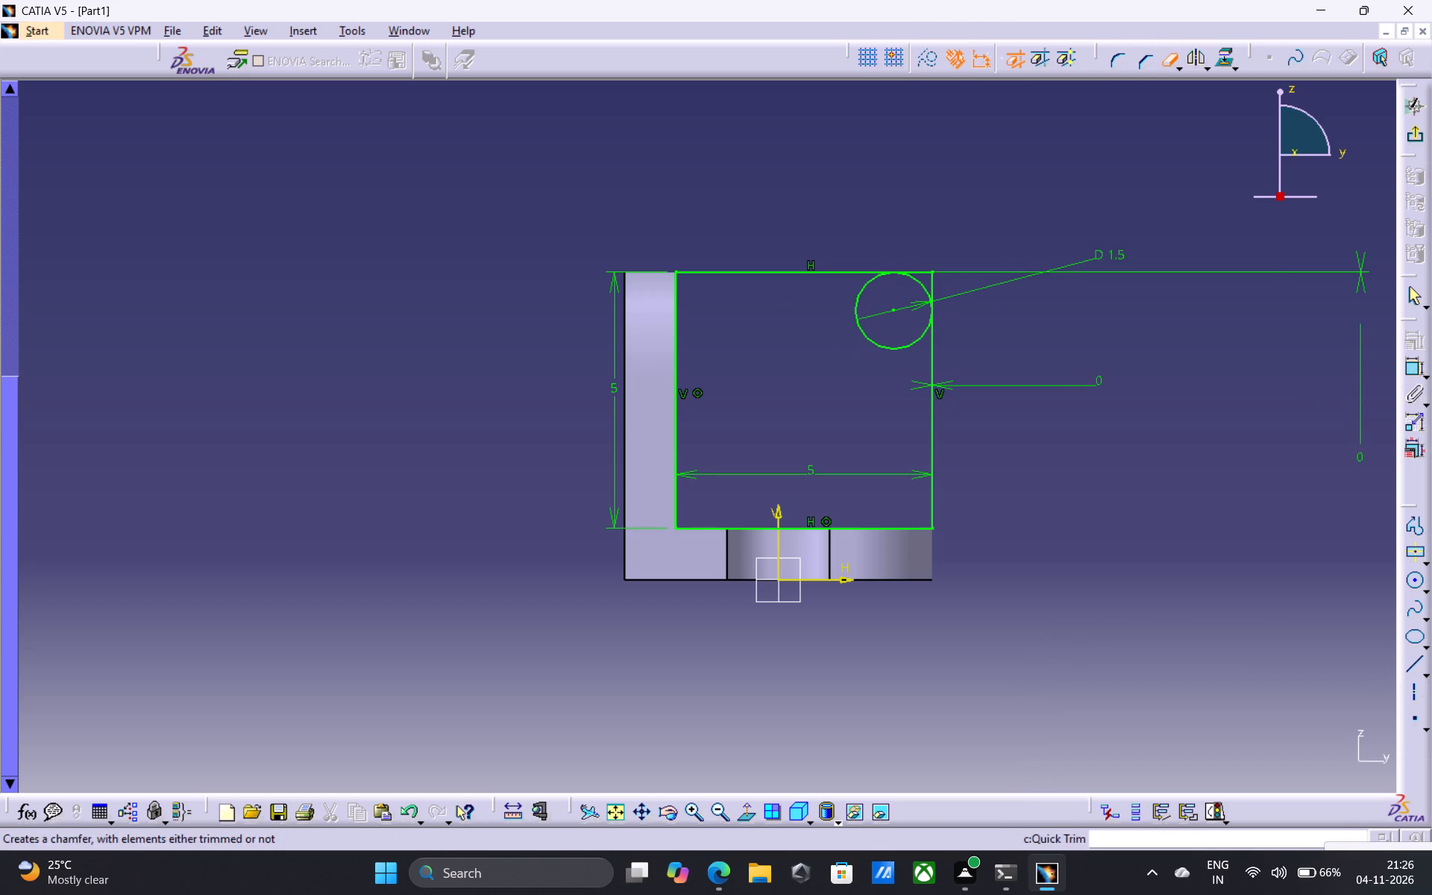
pyautogui.click(923, 274)
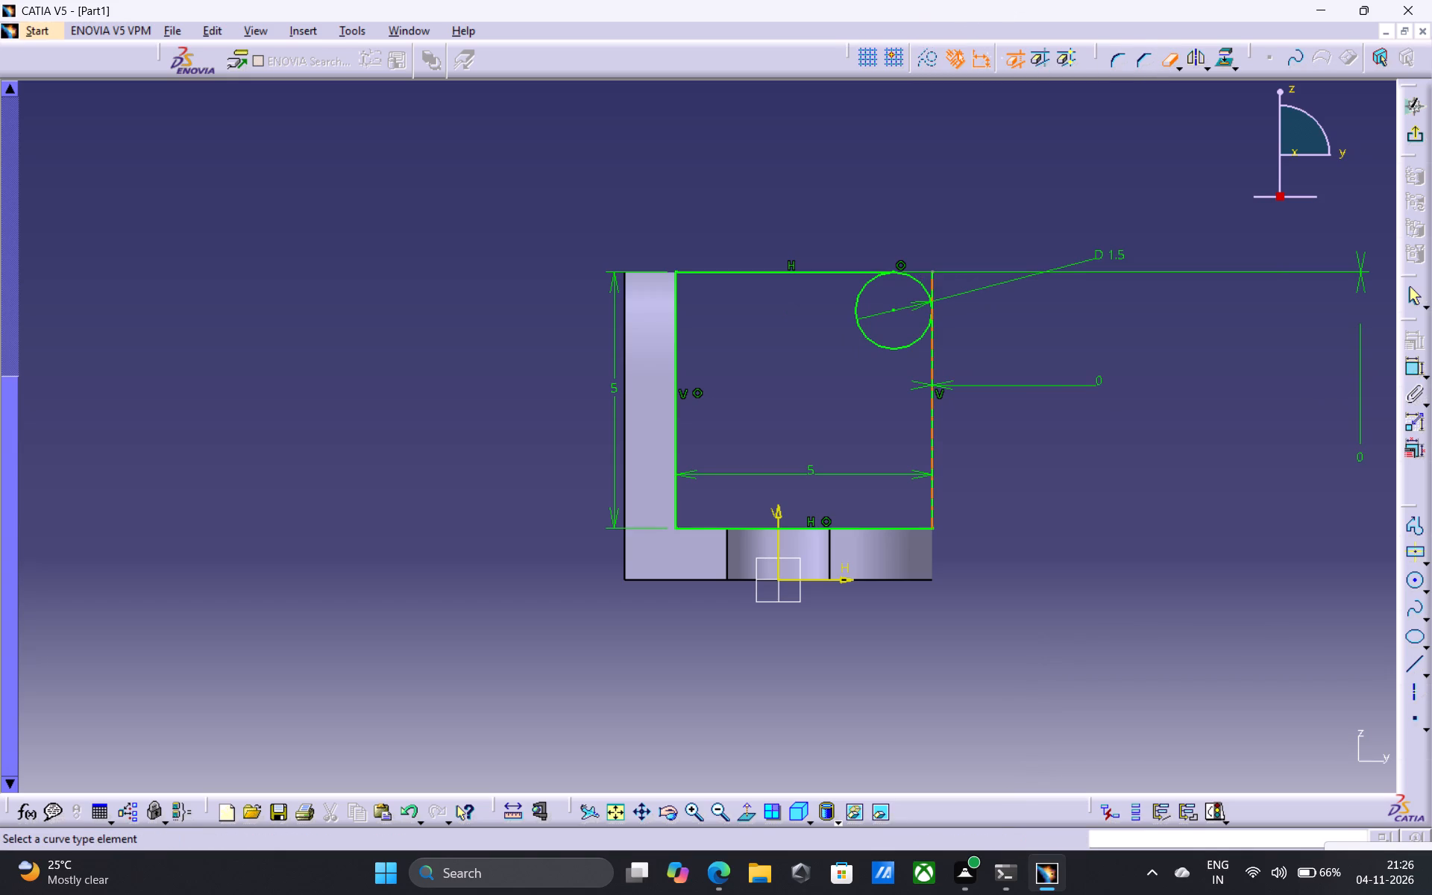
pyautogui.click(932, 280)
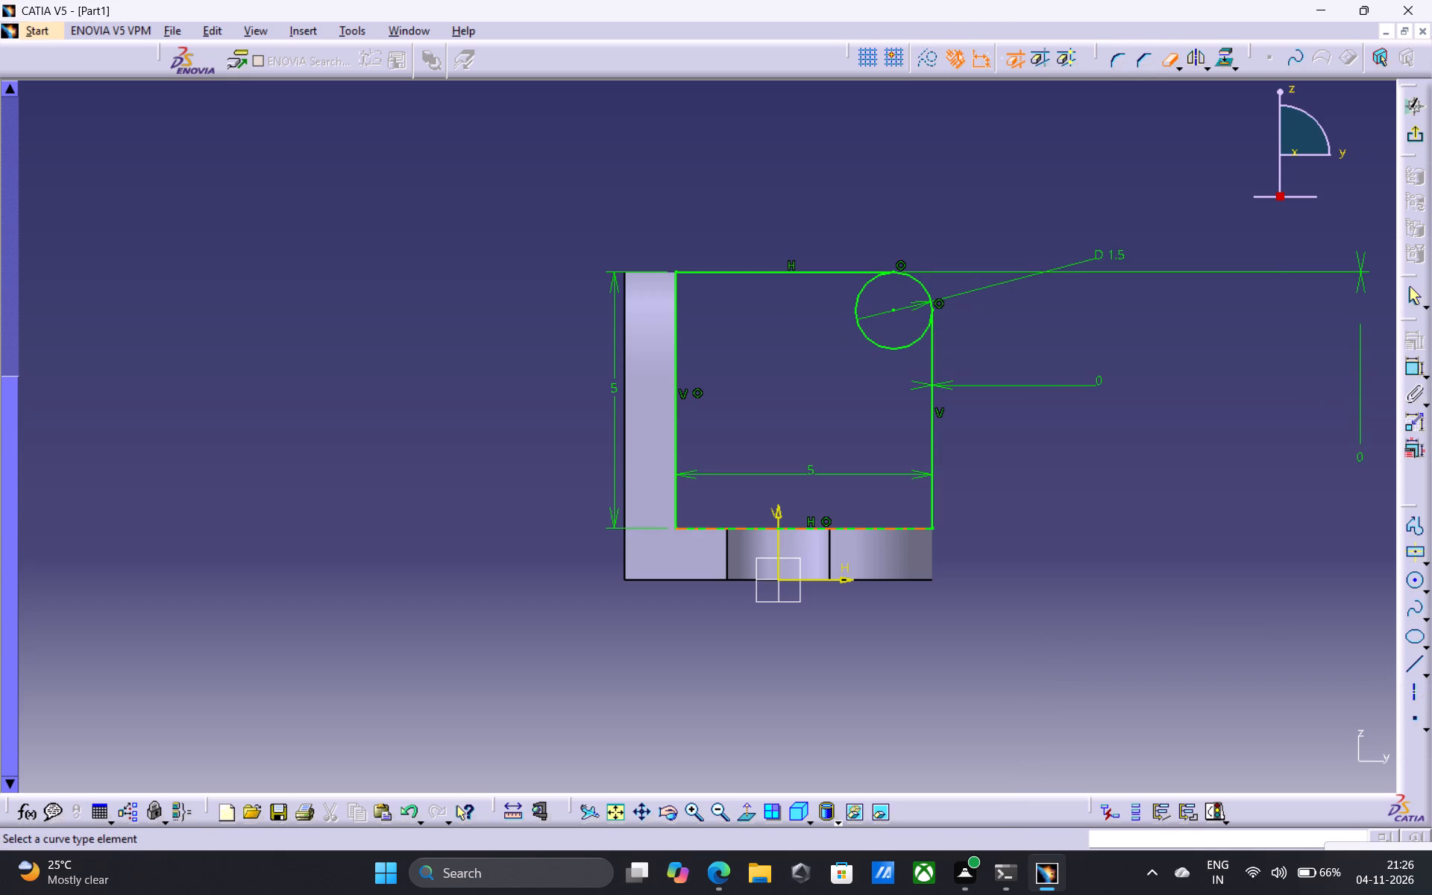
pyautogui.click(1415, 140)
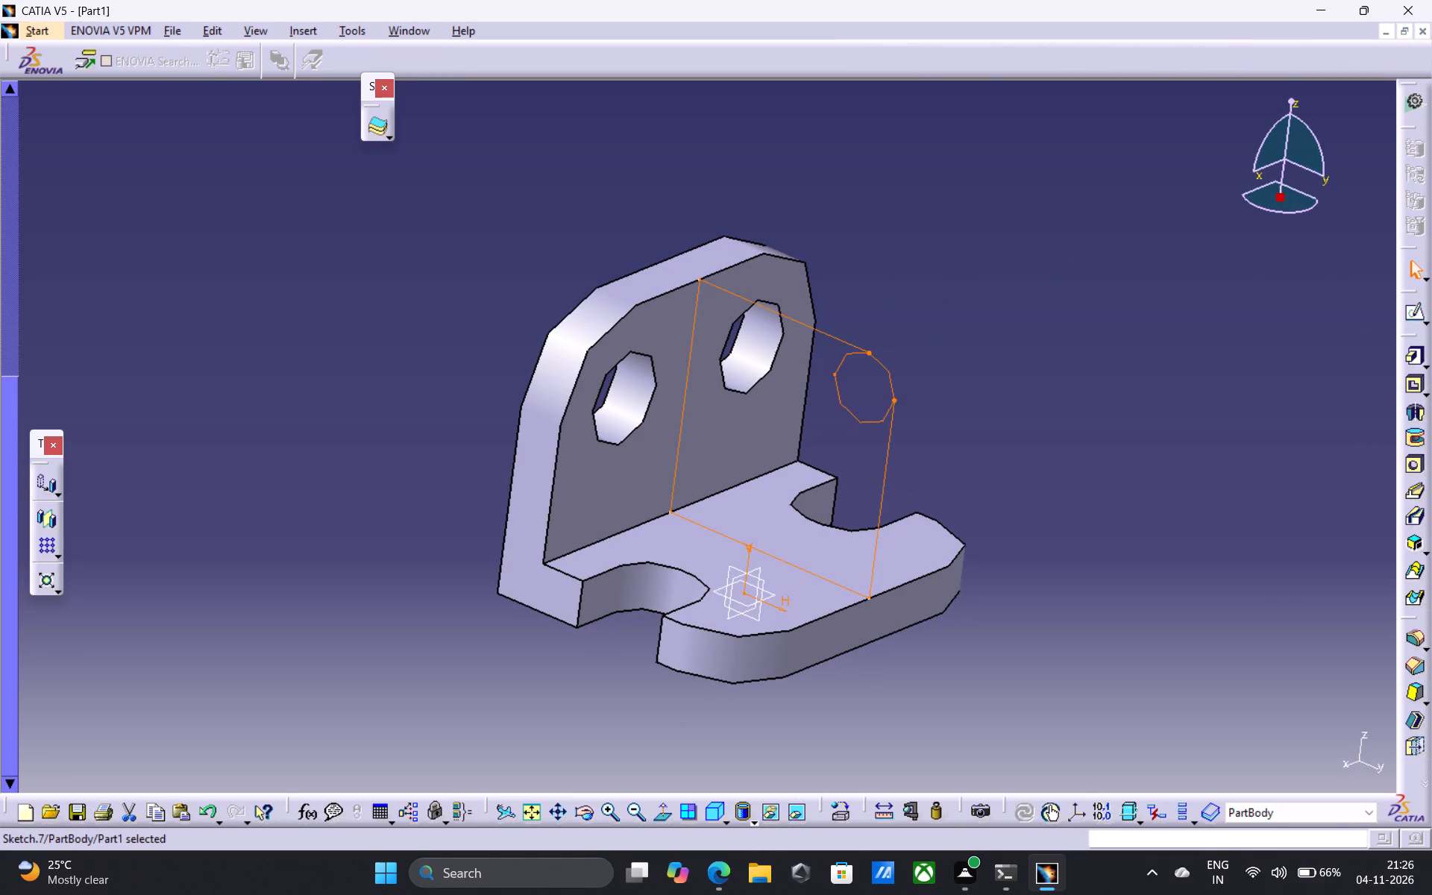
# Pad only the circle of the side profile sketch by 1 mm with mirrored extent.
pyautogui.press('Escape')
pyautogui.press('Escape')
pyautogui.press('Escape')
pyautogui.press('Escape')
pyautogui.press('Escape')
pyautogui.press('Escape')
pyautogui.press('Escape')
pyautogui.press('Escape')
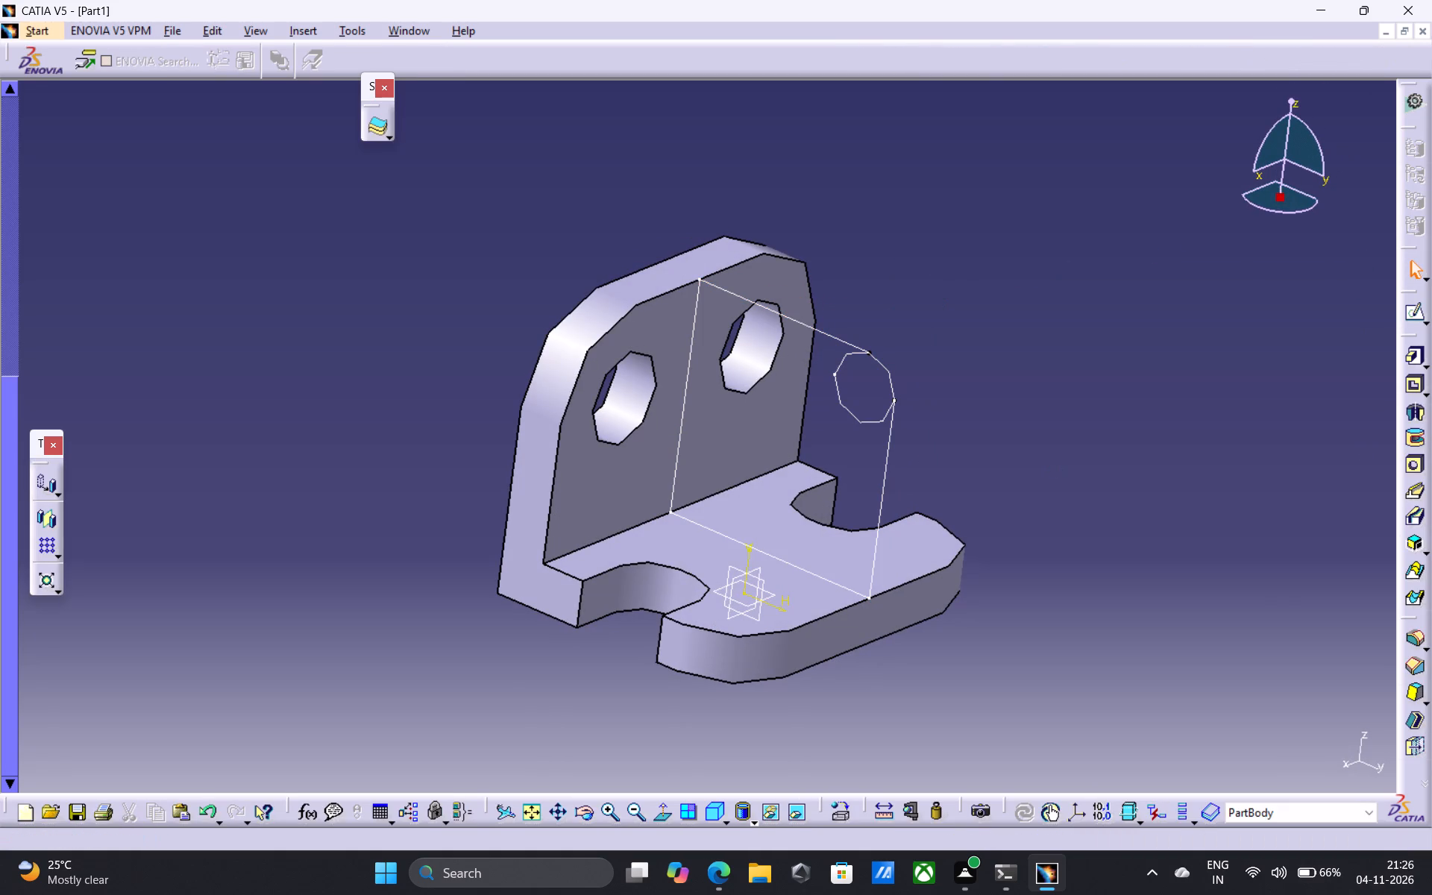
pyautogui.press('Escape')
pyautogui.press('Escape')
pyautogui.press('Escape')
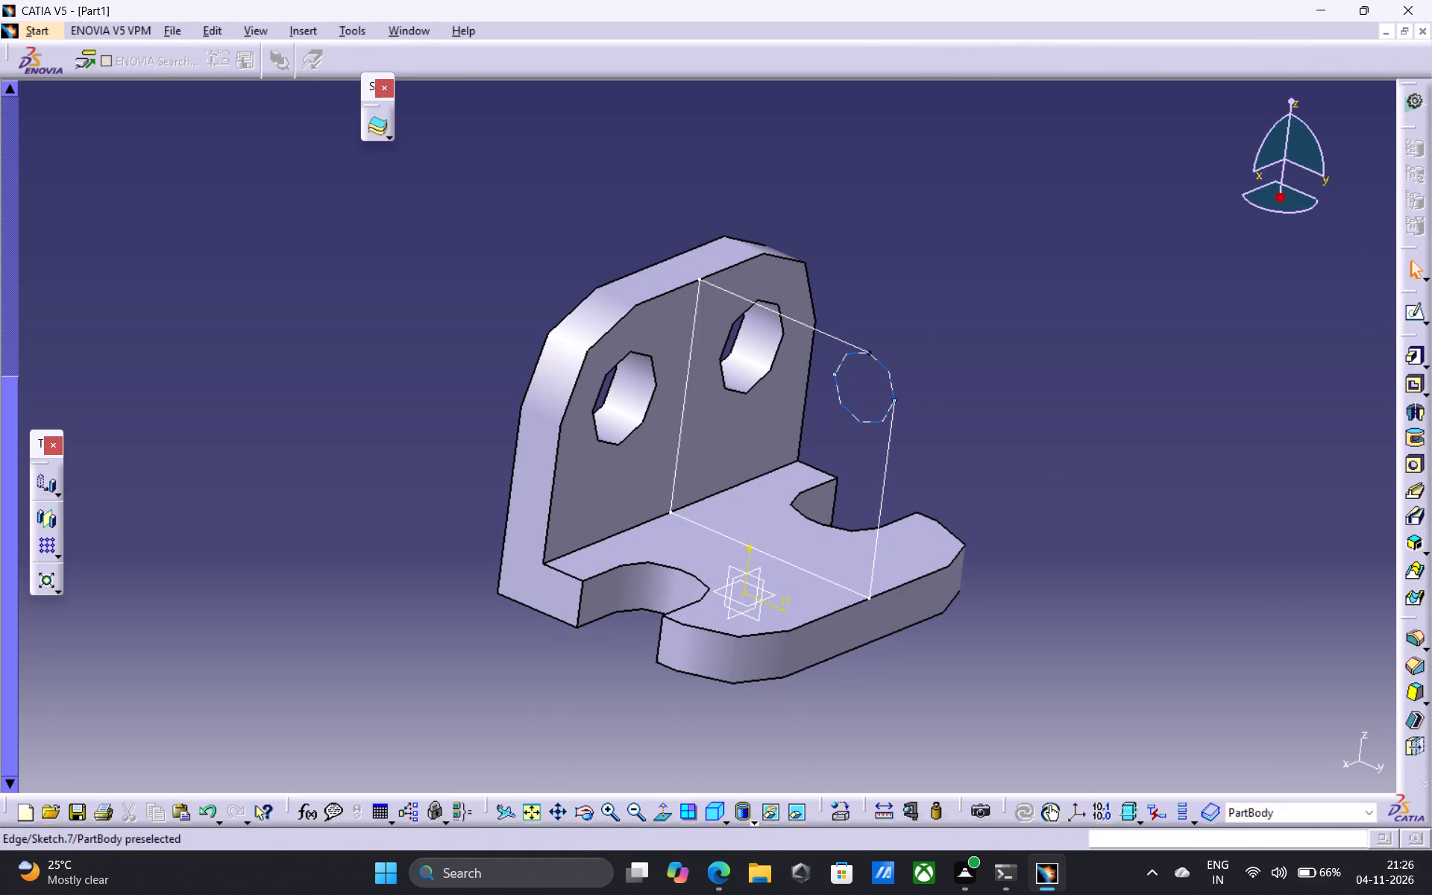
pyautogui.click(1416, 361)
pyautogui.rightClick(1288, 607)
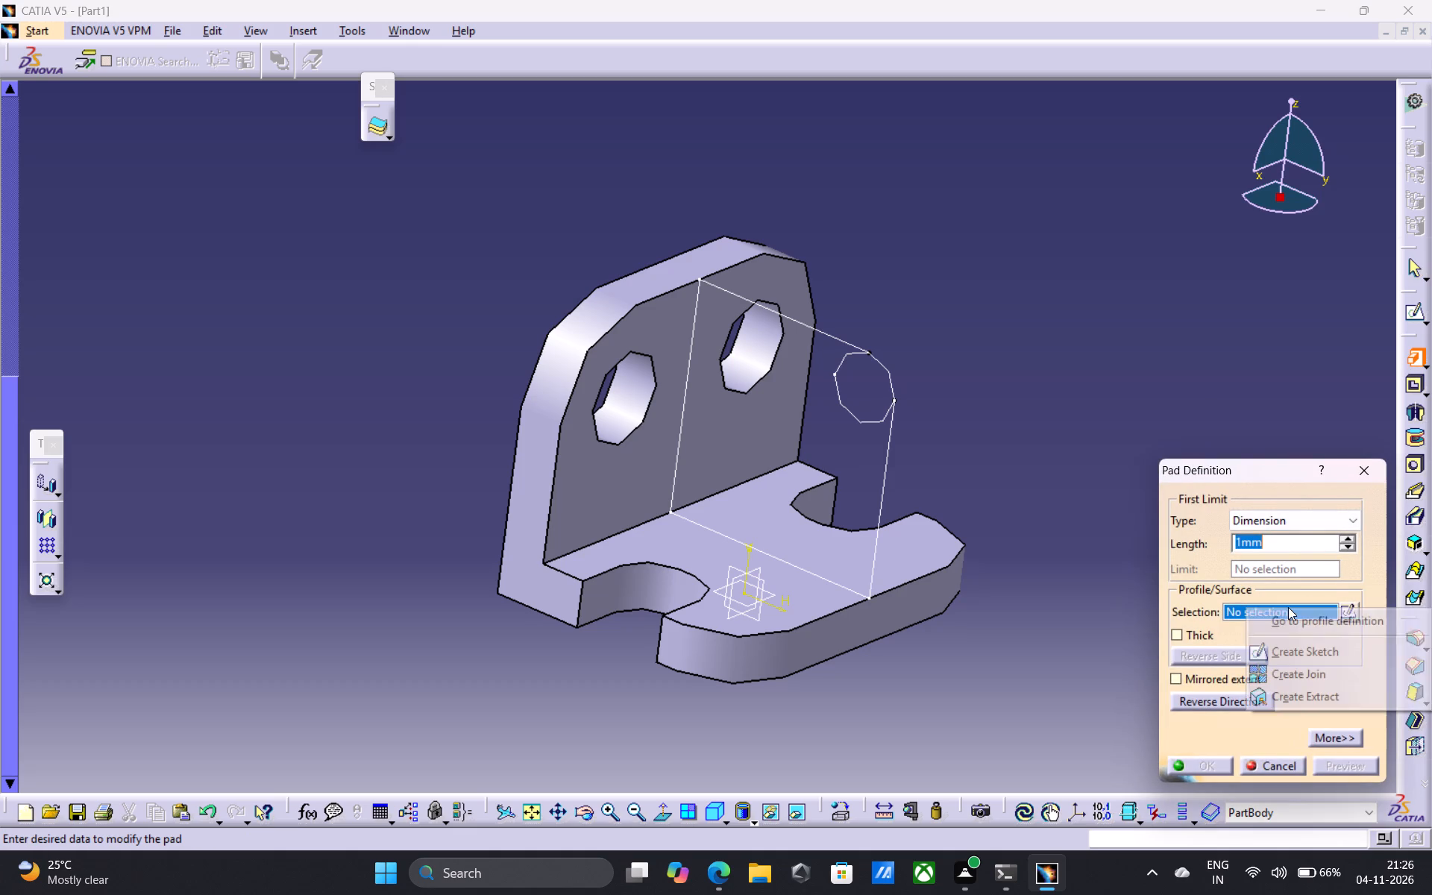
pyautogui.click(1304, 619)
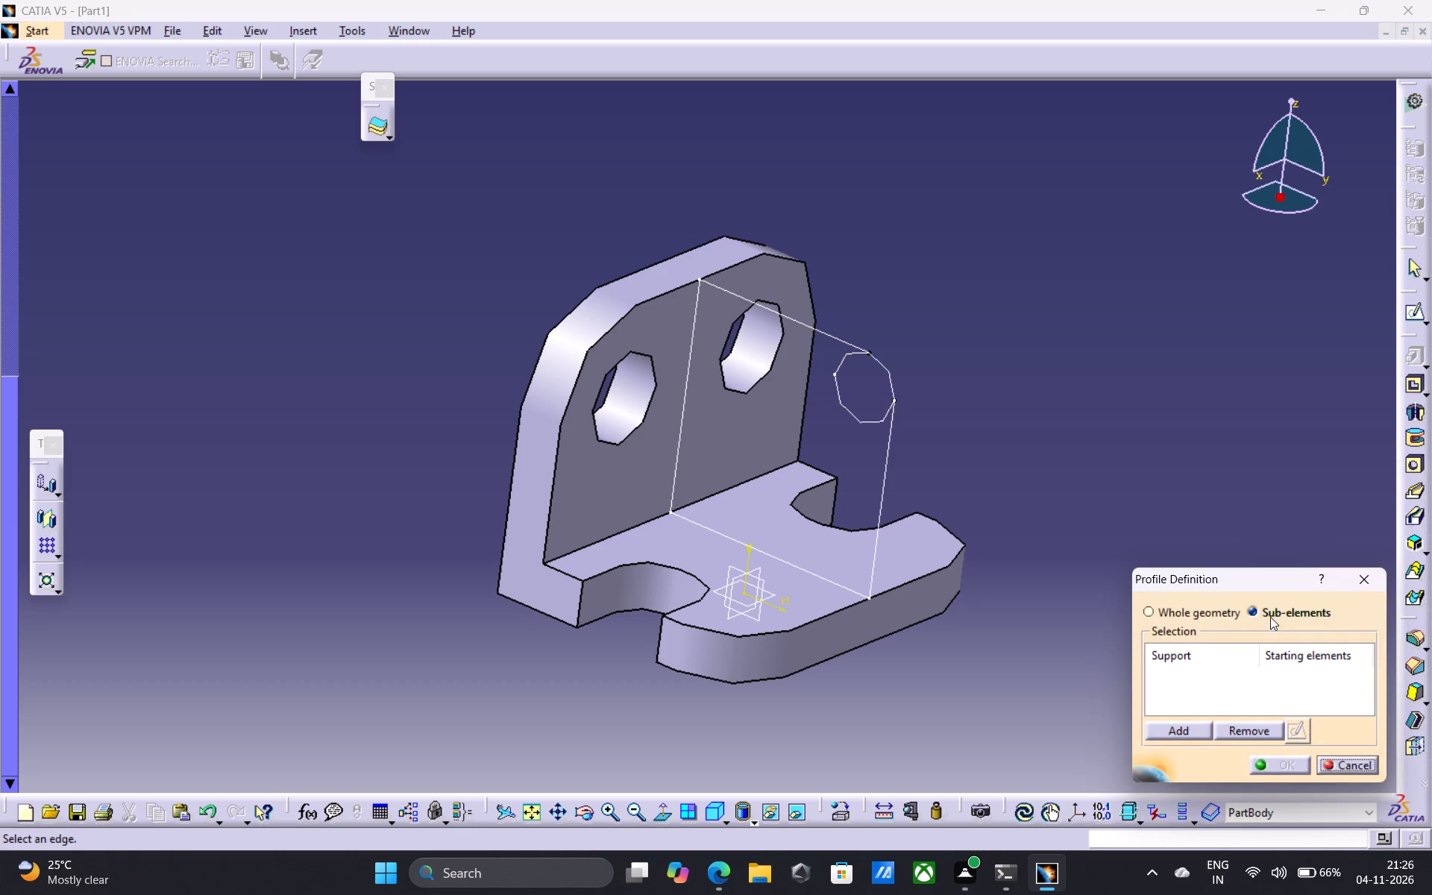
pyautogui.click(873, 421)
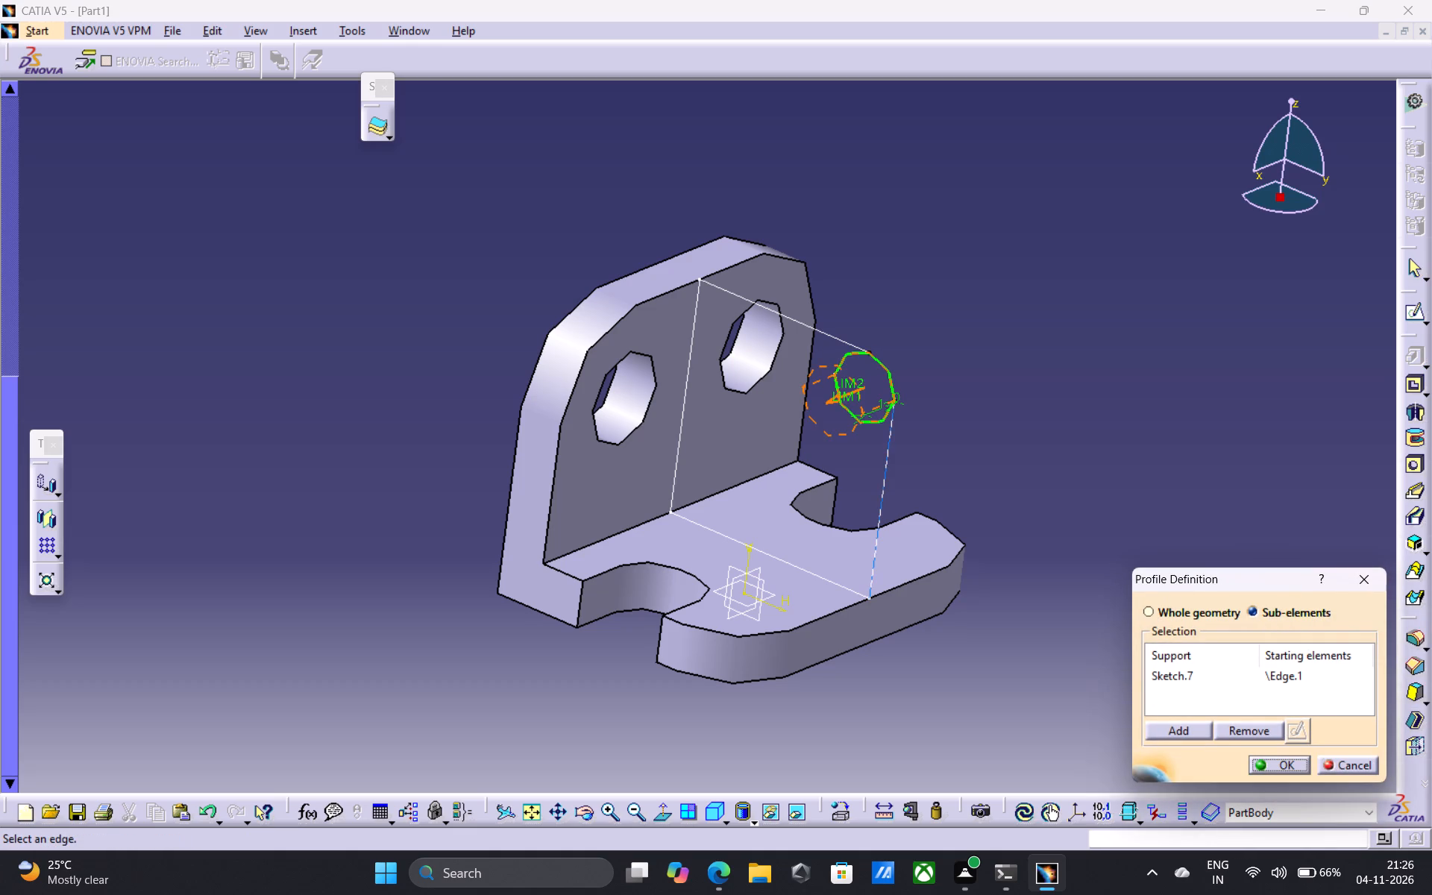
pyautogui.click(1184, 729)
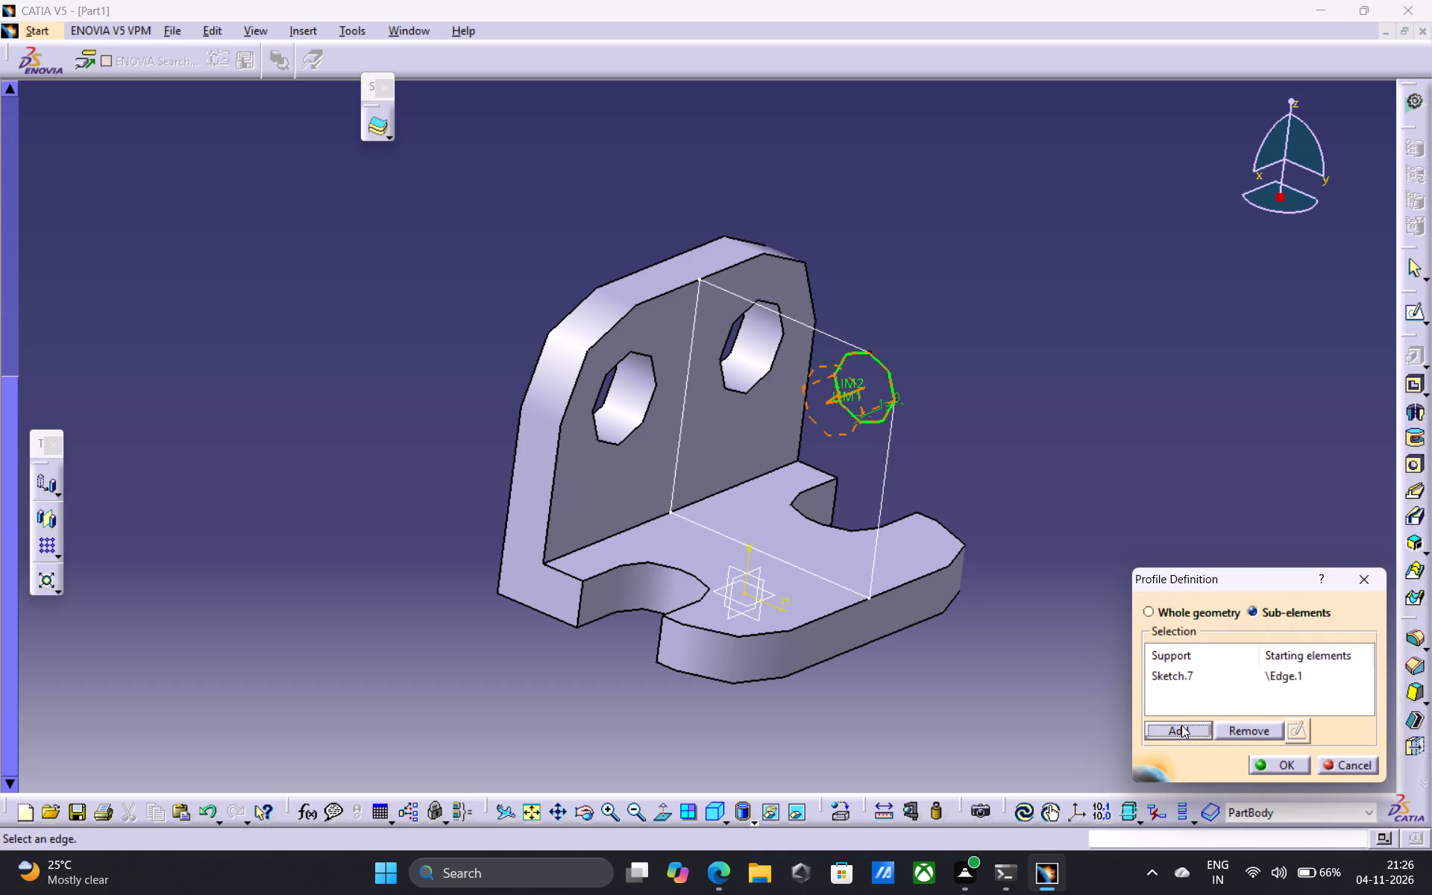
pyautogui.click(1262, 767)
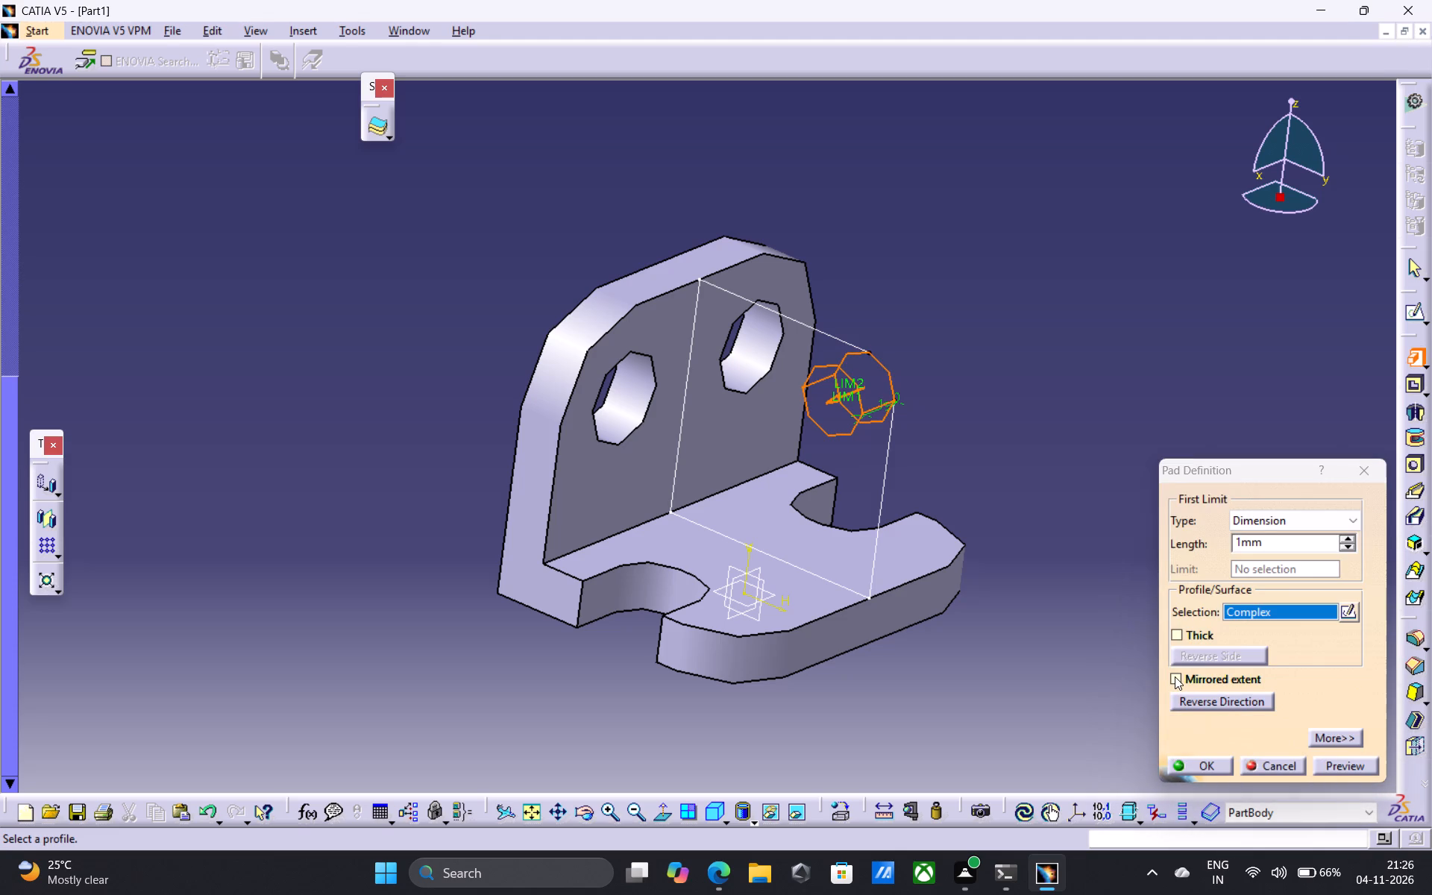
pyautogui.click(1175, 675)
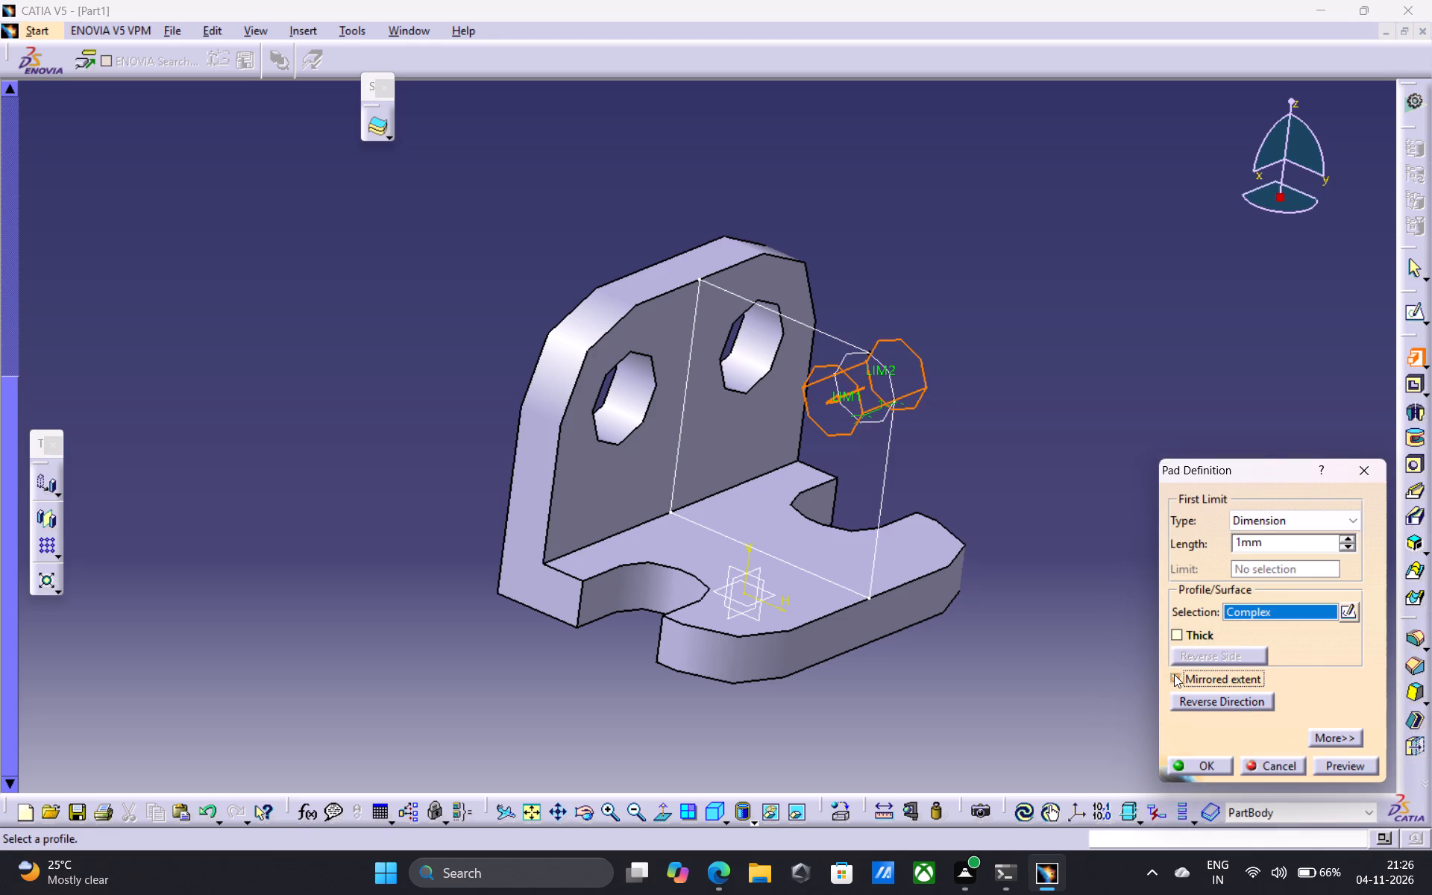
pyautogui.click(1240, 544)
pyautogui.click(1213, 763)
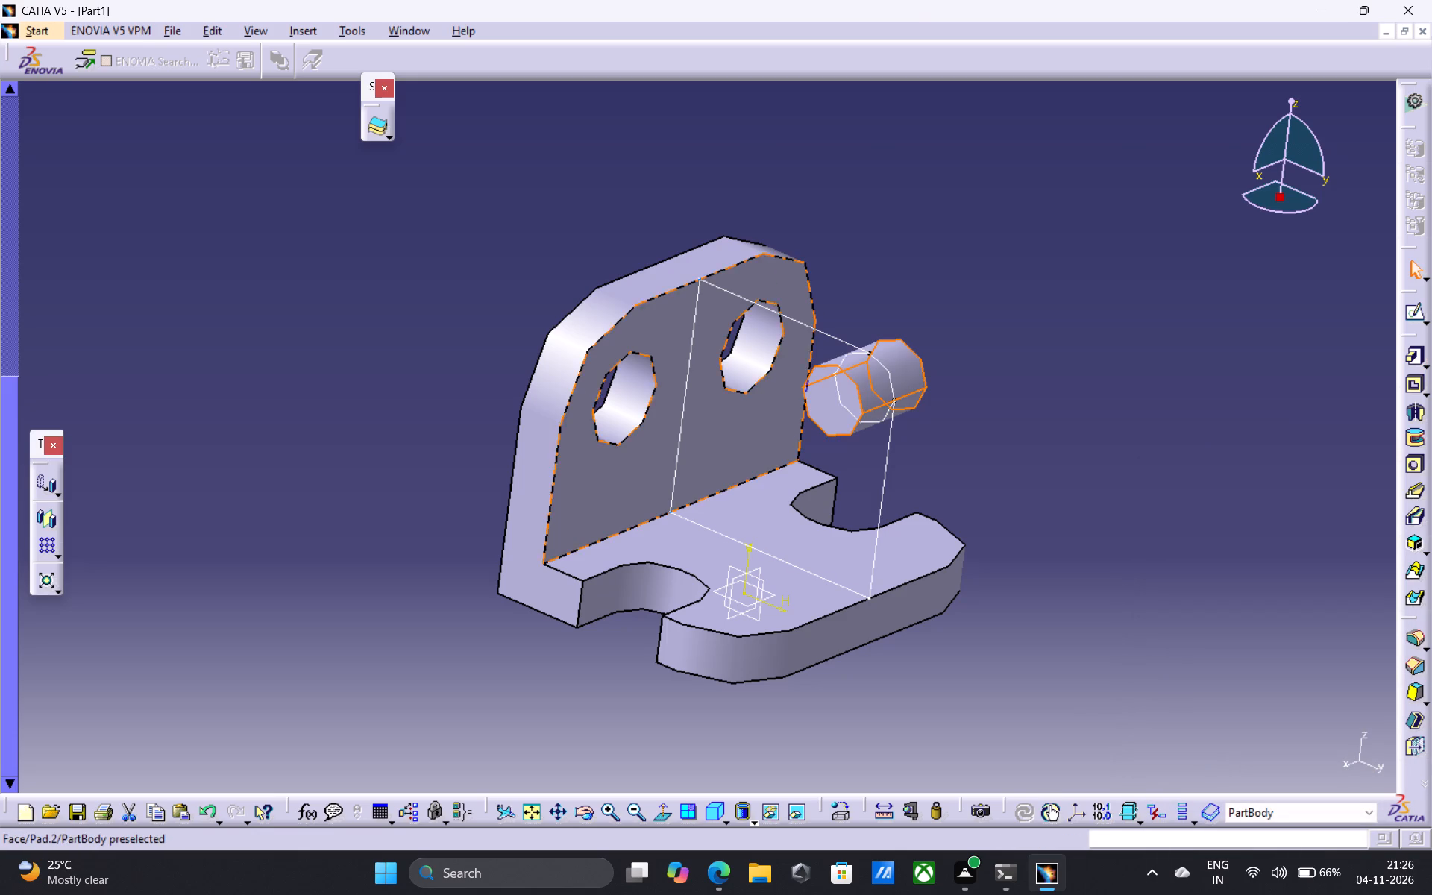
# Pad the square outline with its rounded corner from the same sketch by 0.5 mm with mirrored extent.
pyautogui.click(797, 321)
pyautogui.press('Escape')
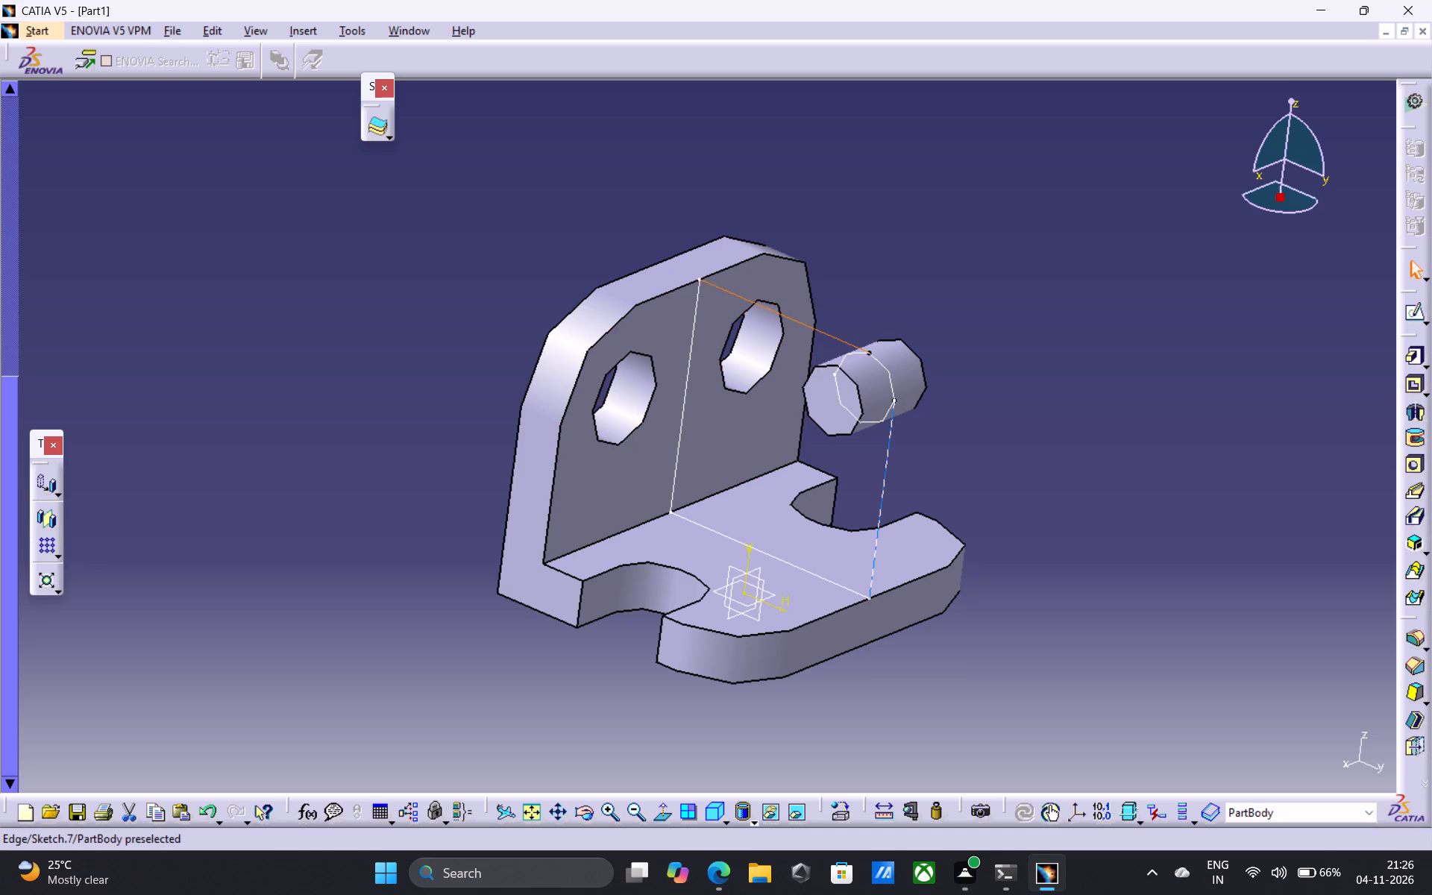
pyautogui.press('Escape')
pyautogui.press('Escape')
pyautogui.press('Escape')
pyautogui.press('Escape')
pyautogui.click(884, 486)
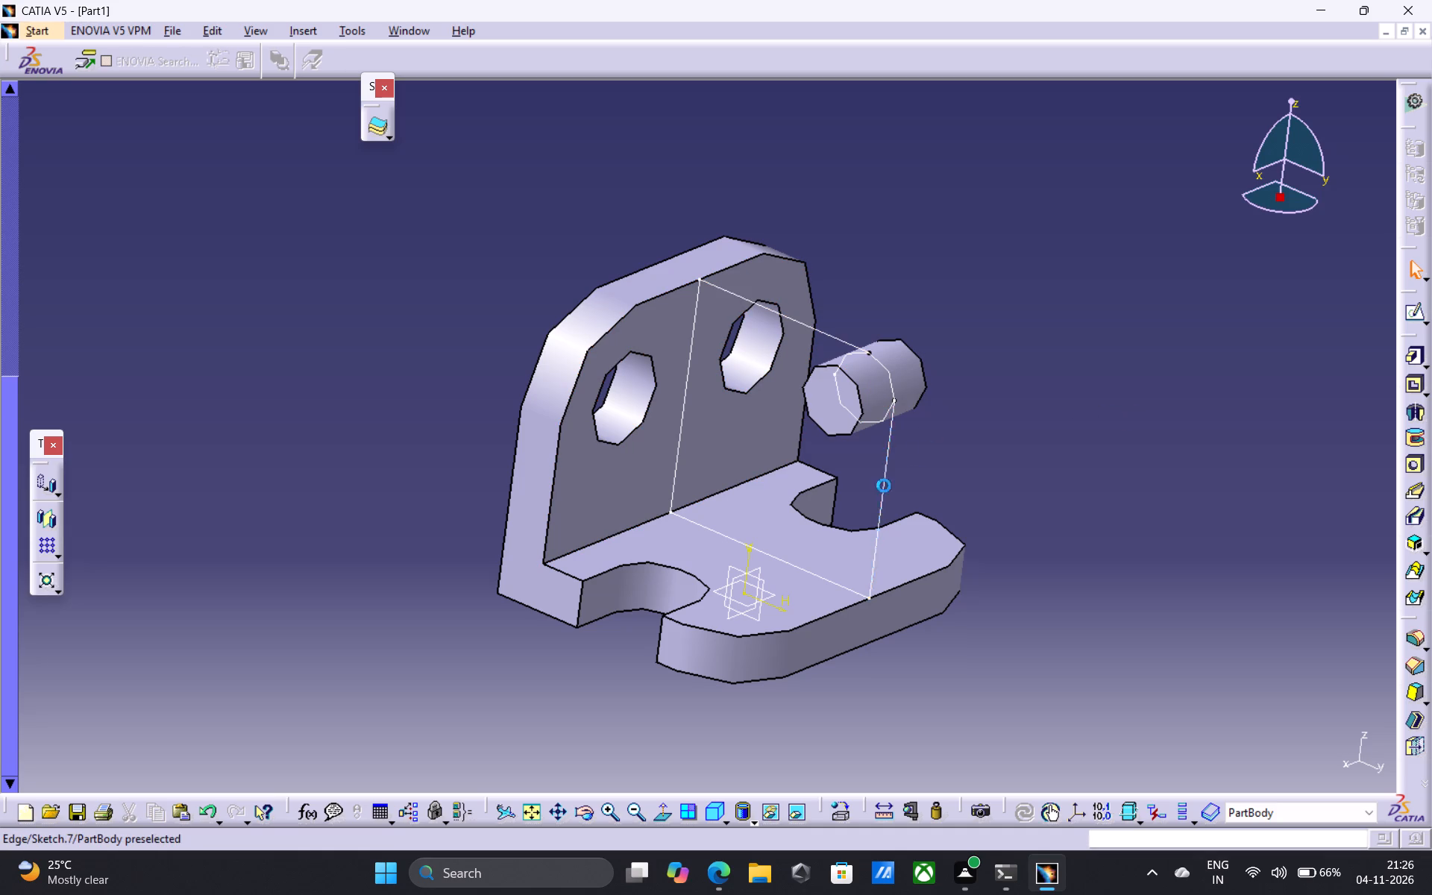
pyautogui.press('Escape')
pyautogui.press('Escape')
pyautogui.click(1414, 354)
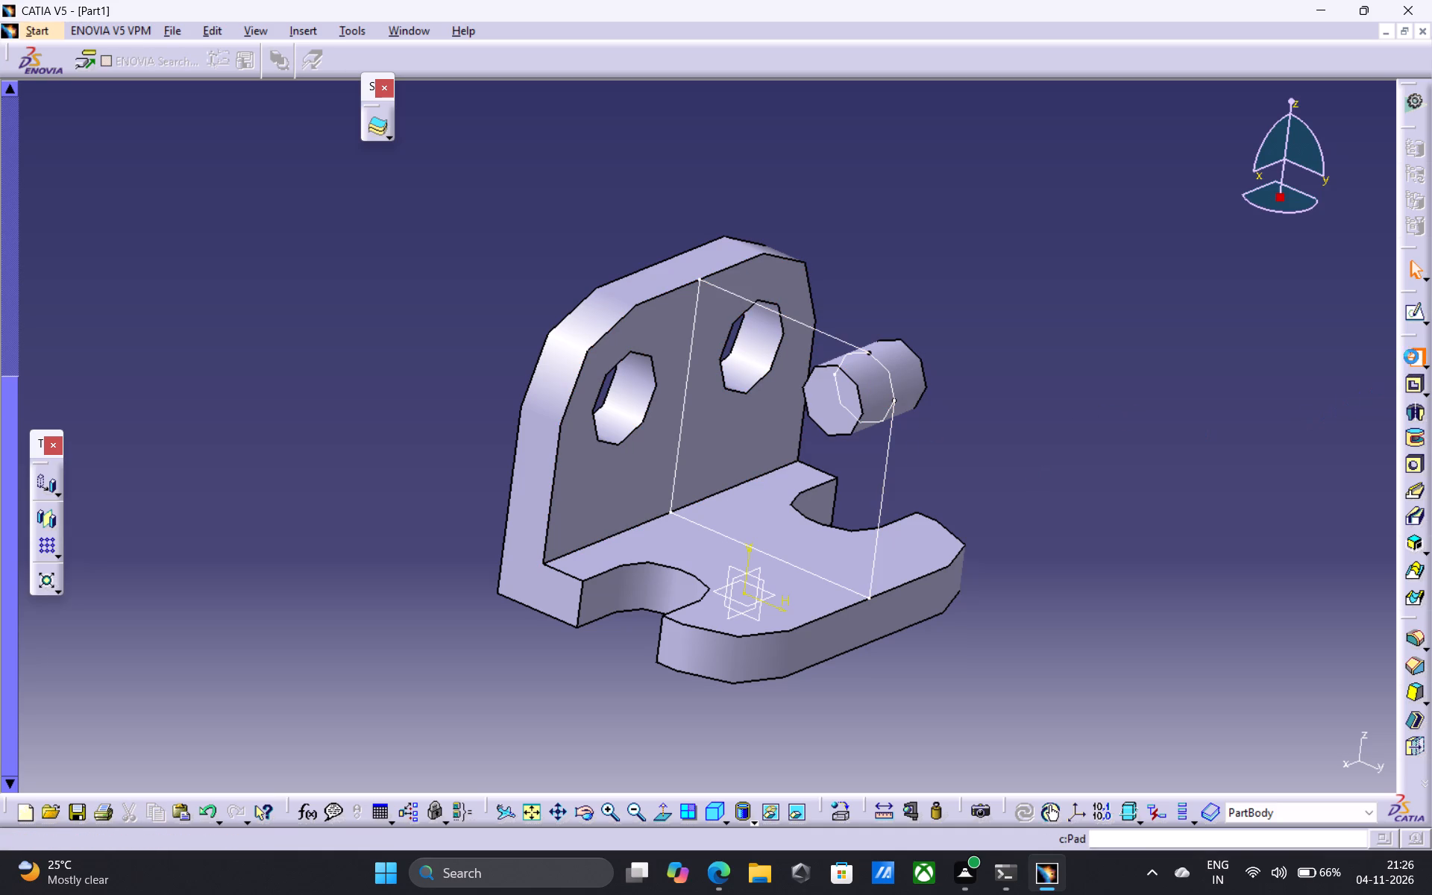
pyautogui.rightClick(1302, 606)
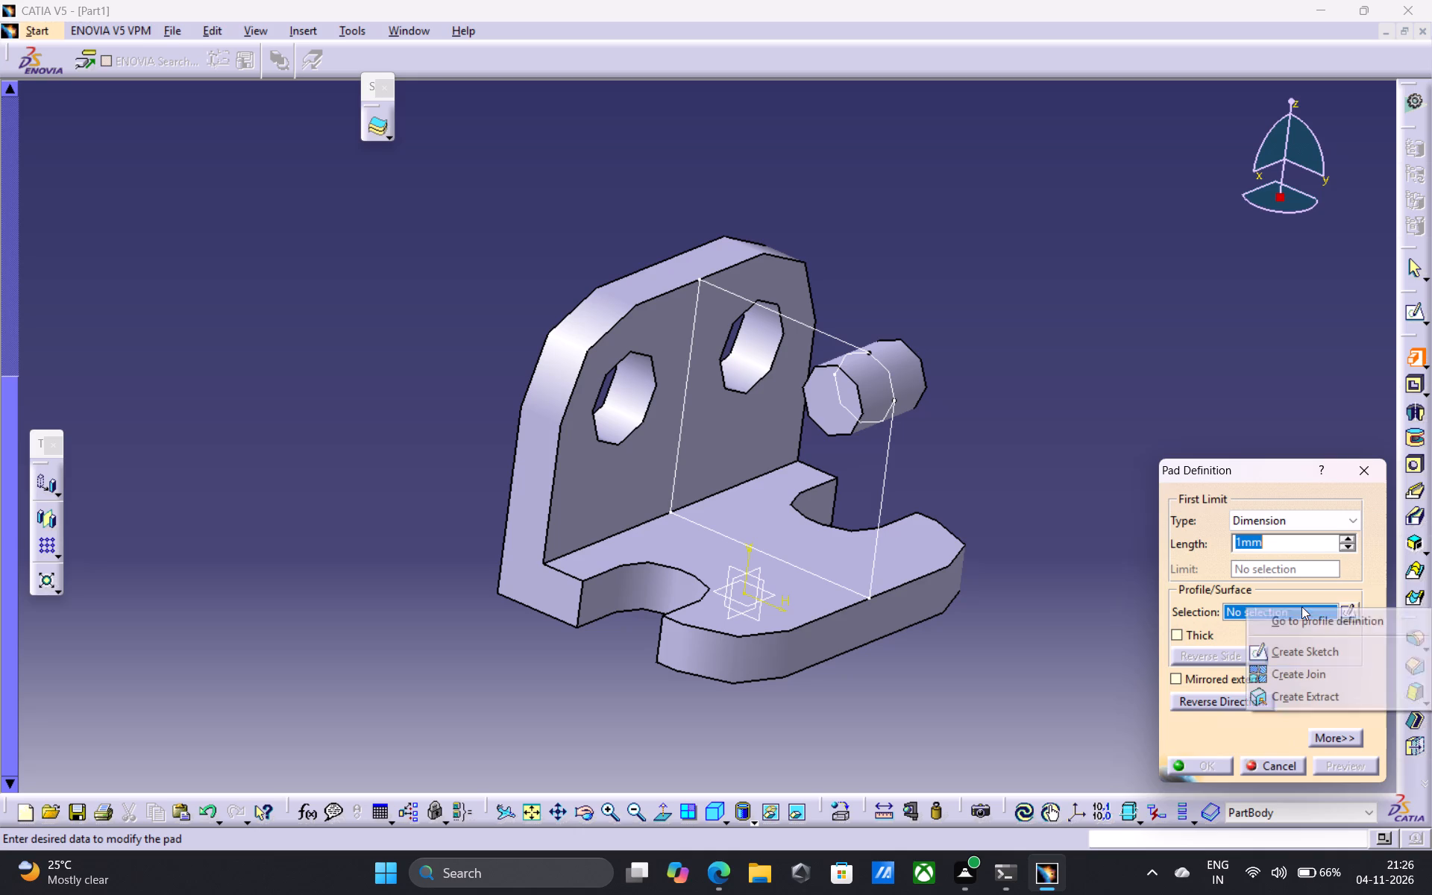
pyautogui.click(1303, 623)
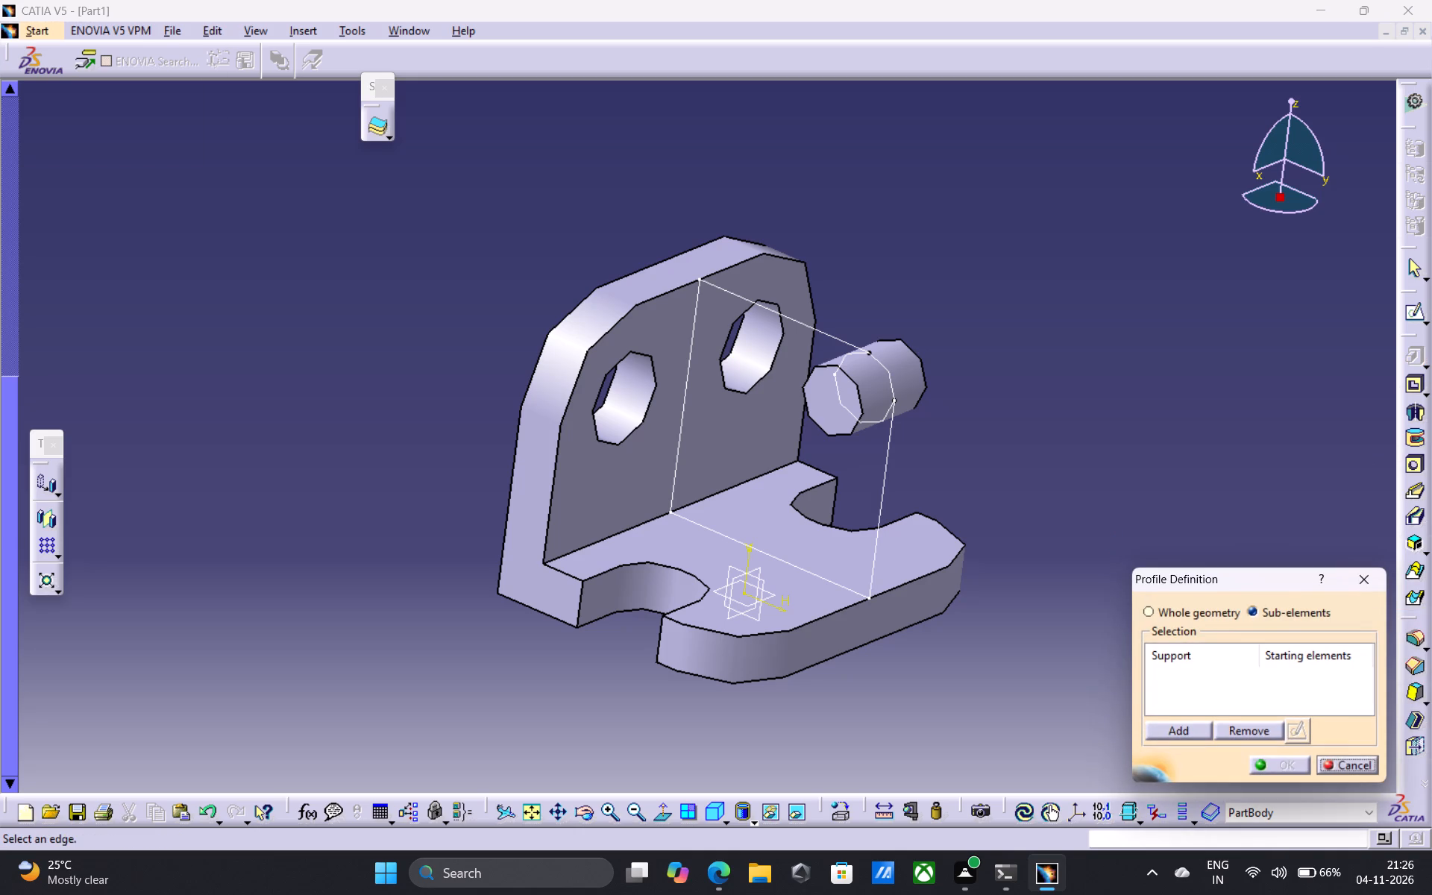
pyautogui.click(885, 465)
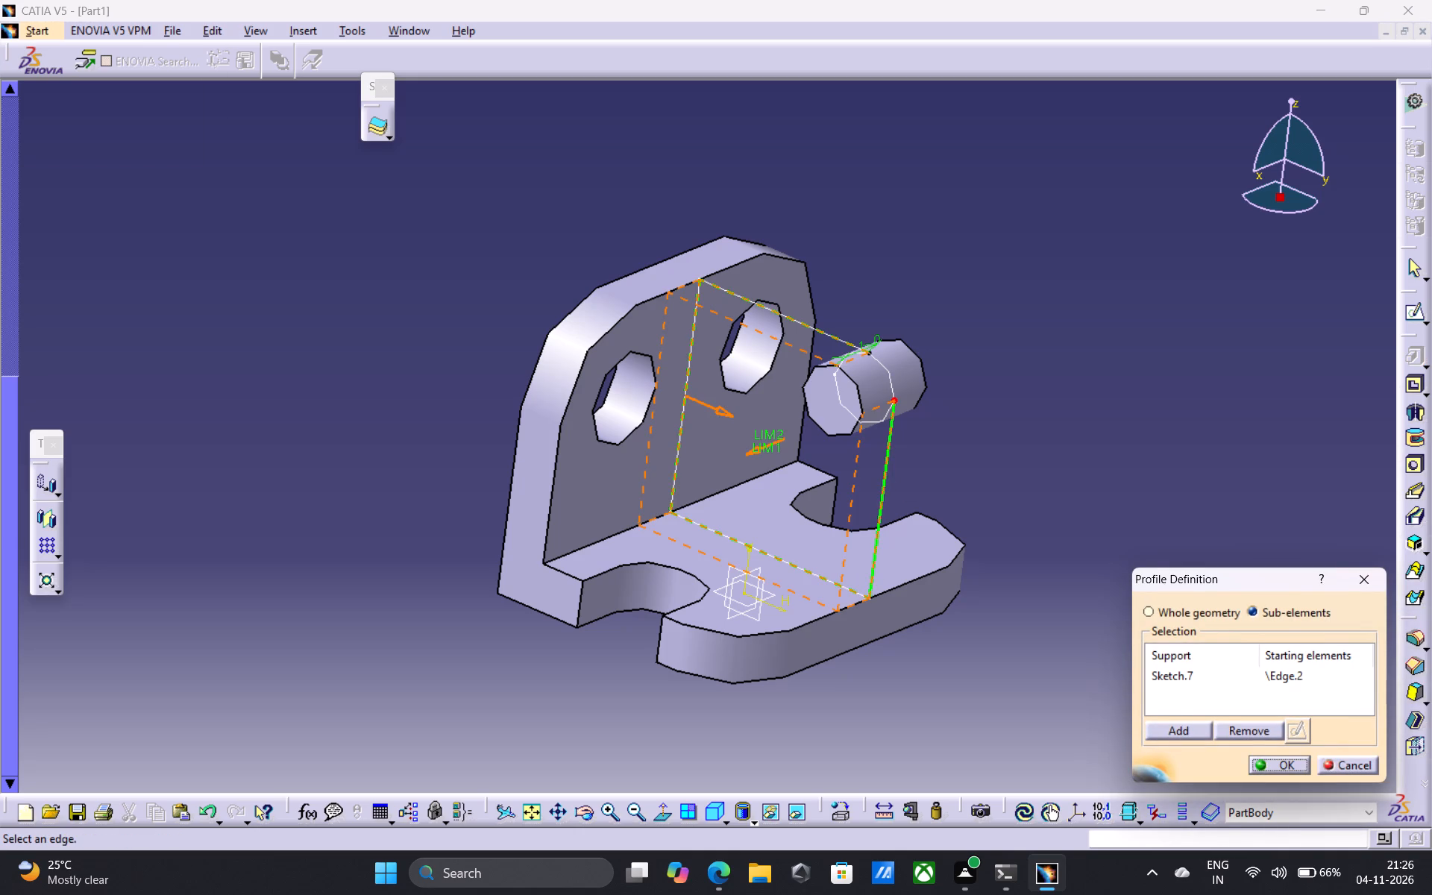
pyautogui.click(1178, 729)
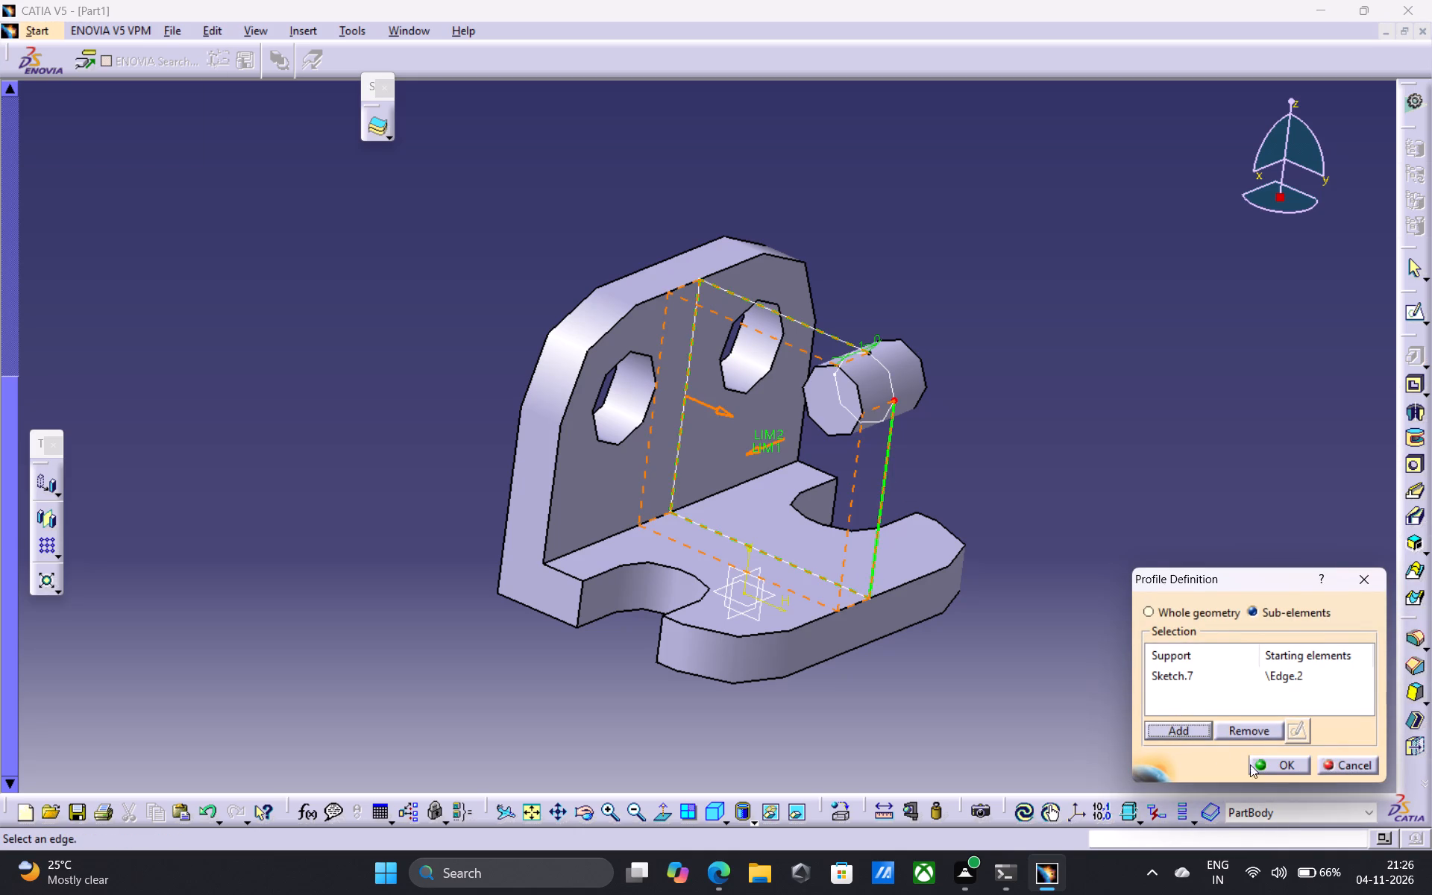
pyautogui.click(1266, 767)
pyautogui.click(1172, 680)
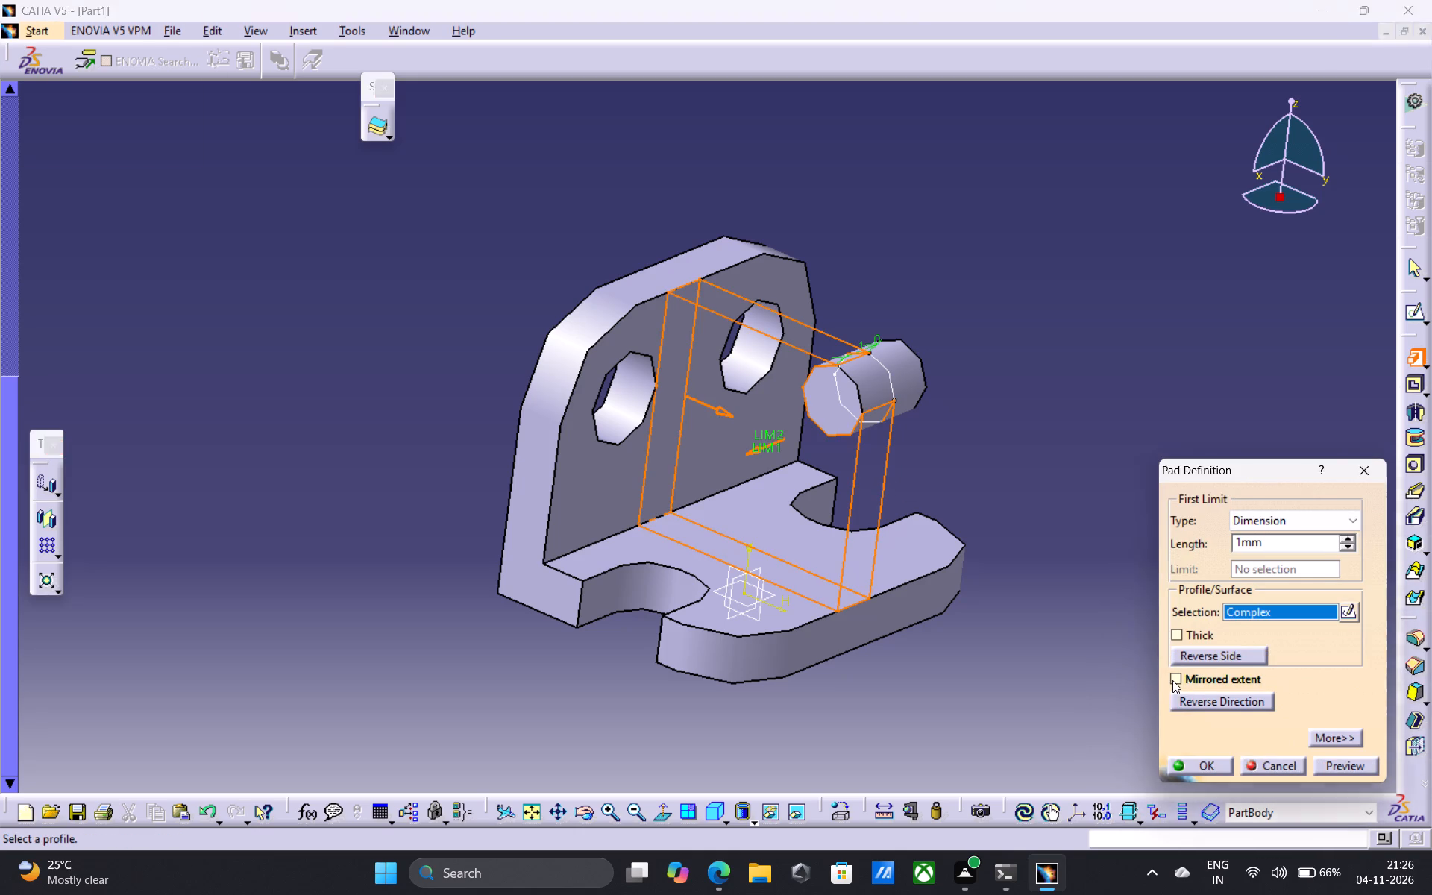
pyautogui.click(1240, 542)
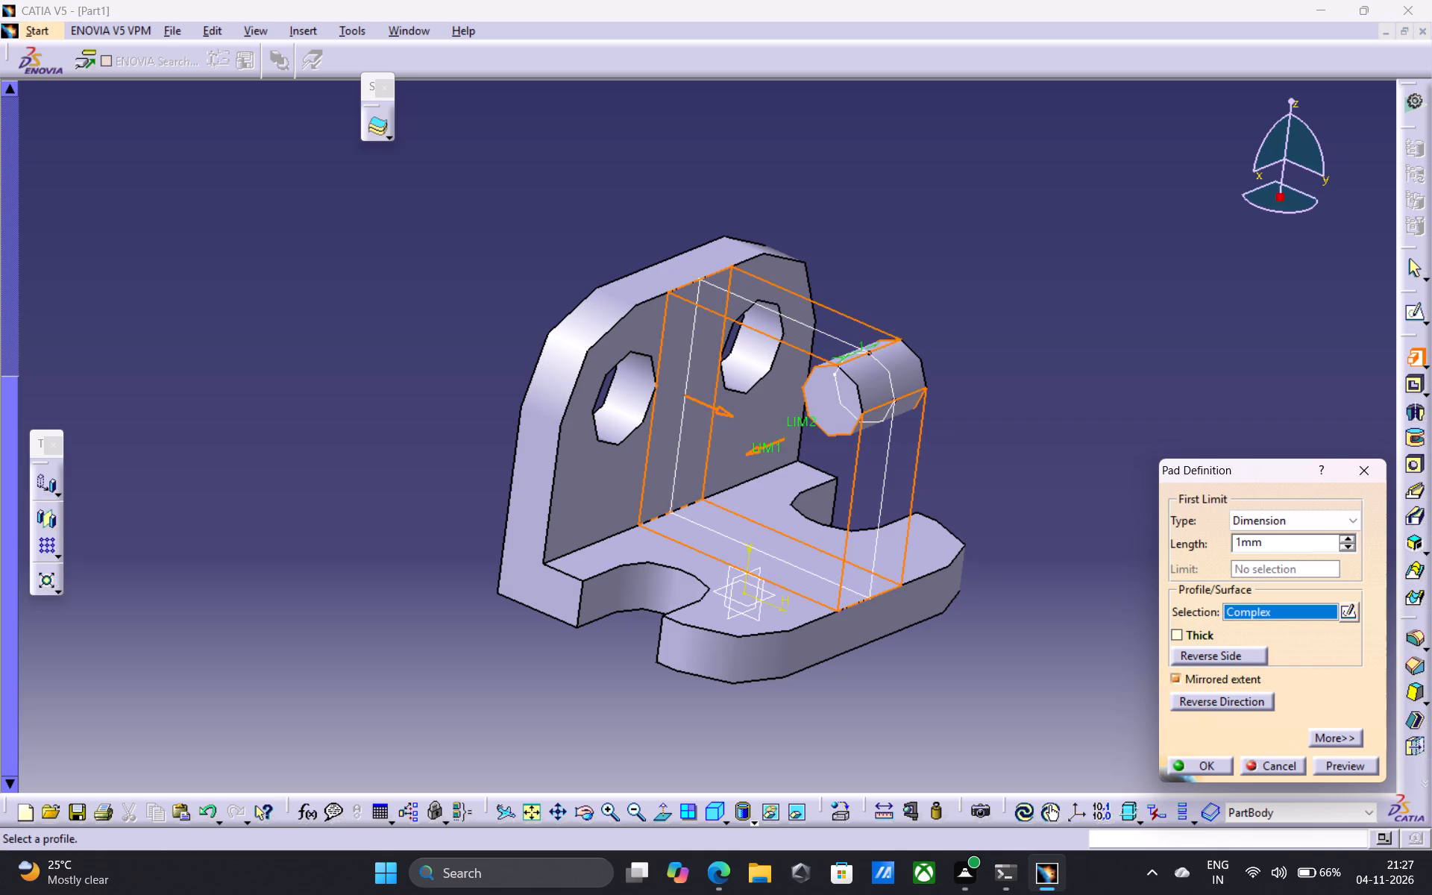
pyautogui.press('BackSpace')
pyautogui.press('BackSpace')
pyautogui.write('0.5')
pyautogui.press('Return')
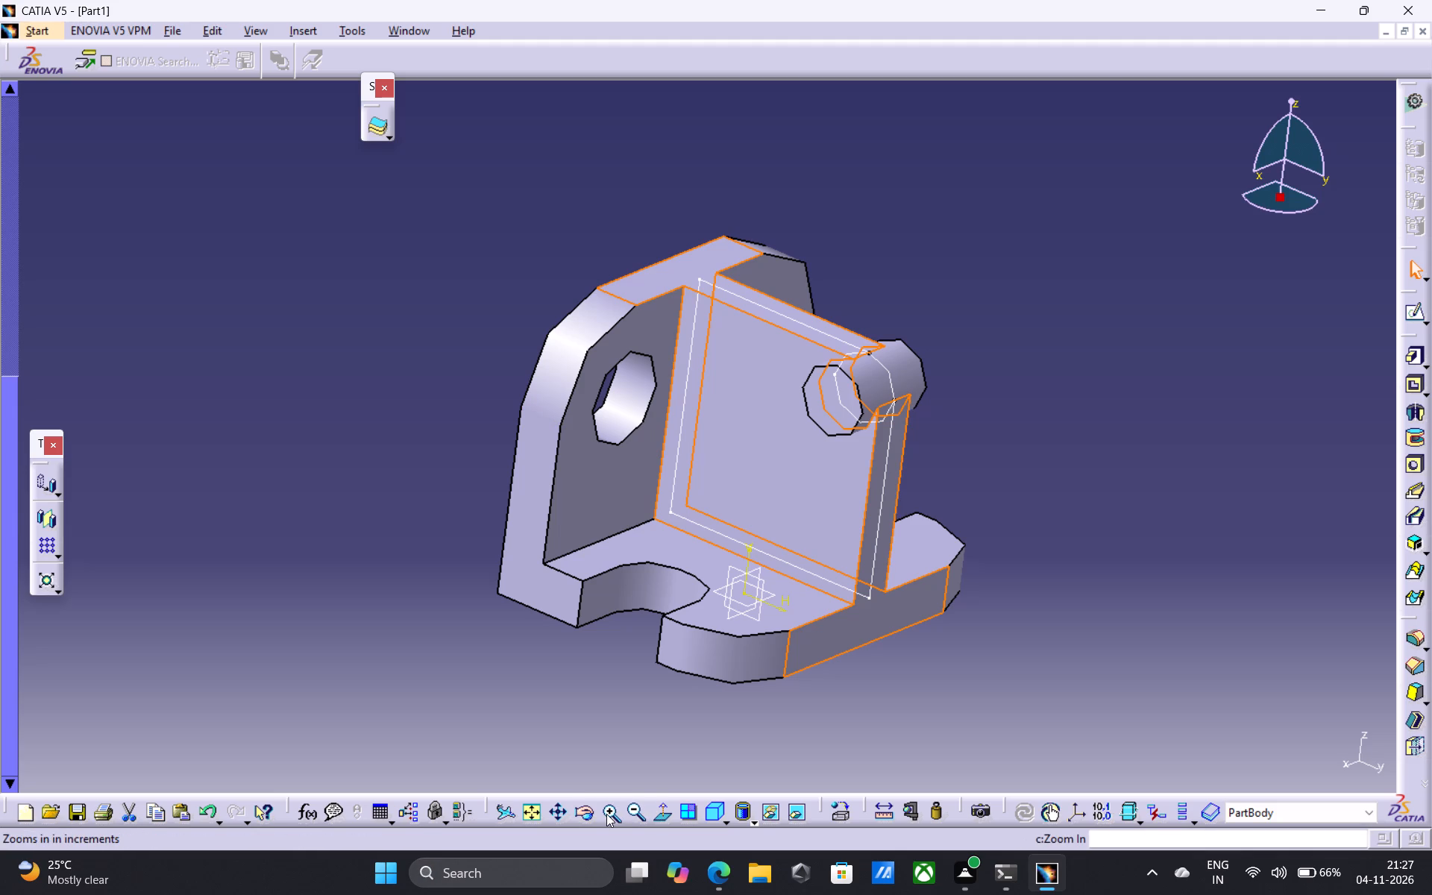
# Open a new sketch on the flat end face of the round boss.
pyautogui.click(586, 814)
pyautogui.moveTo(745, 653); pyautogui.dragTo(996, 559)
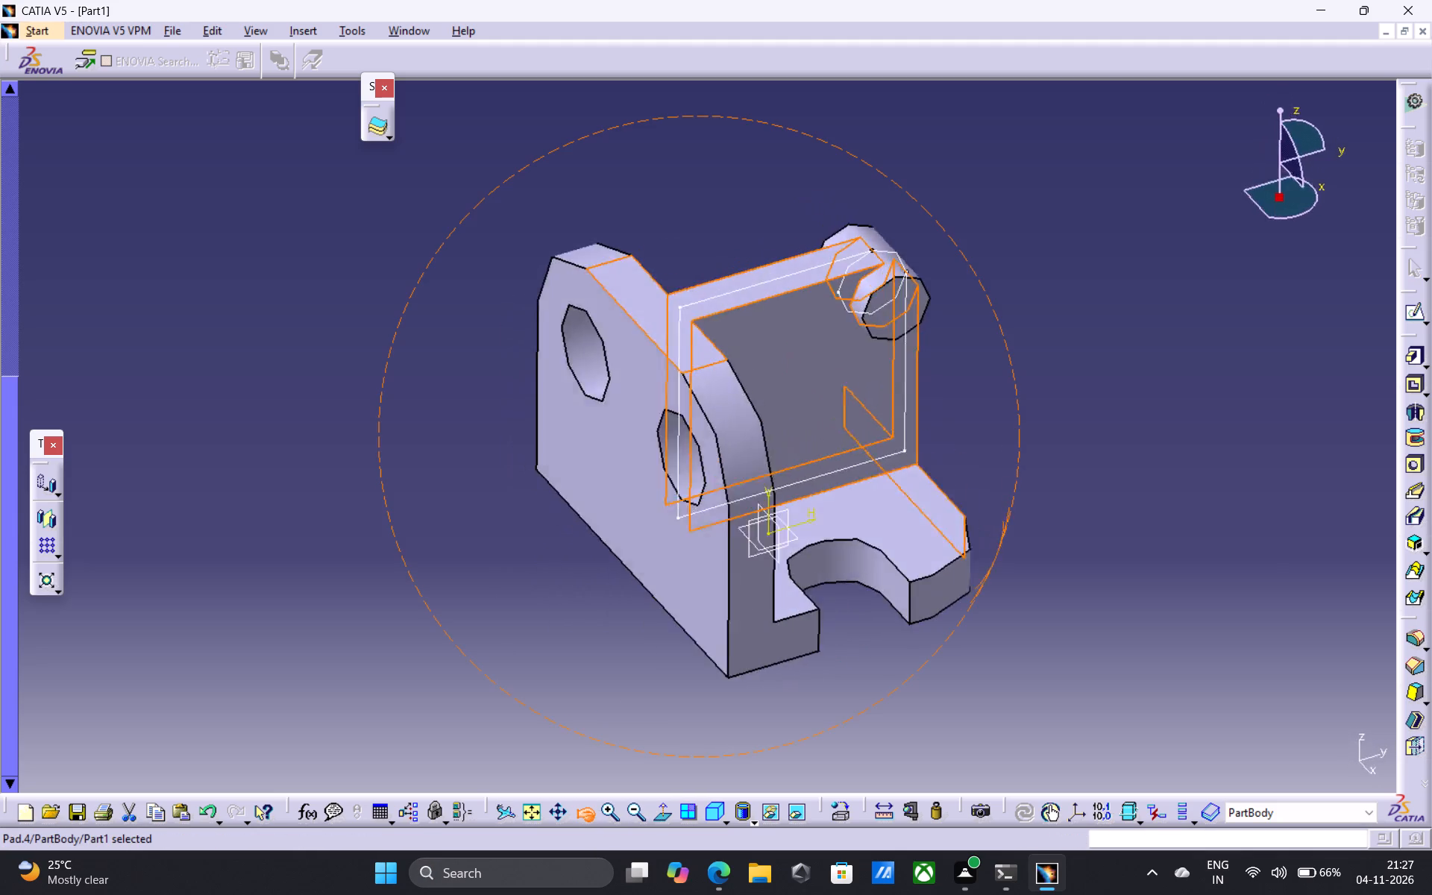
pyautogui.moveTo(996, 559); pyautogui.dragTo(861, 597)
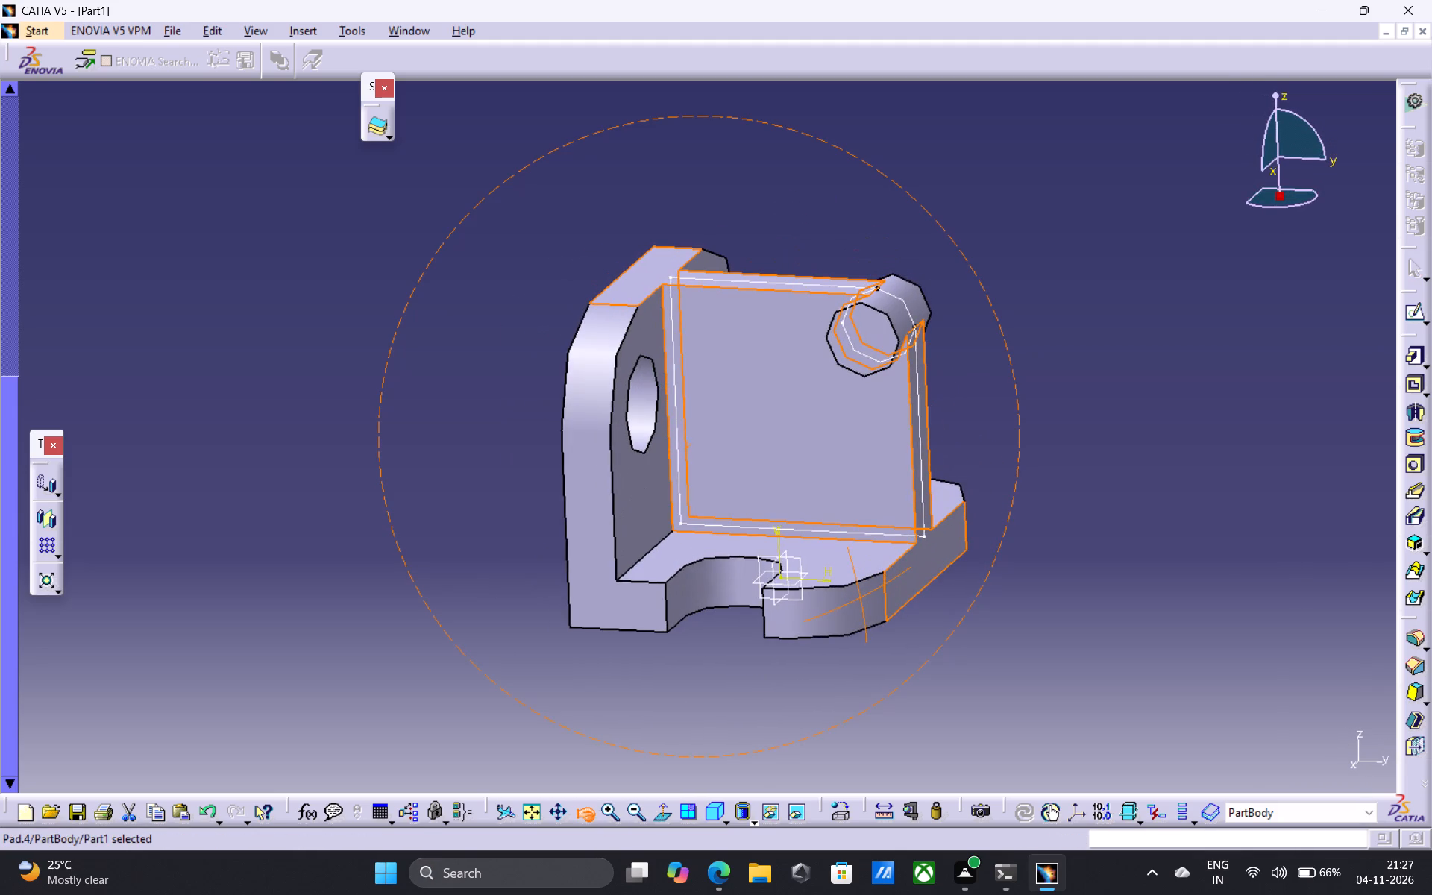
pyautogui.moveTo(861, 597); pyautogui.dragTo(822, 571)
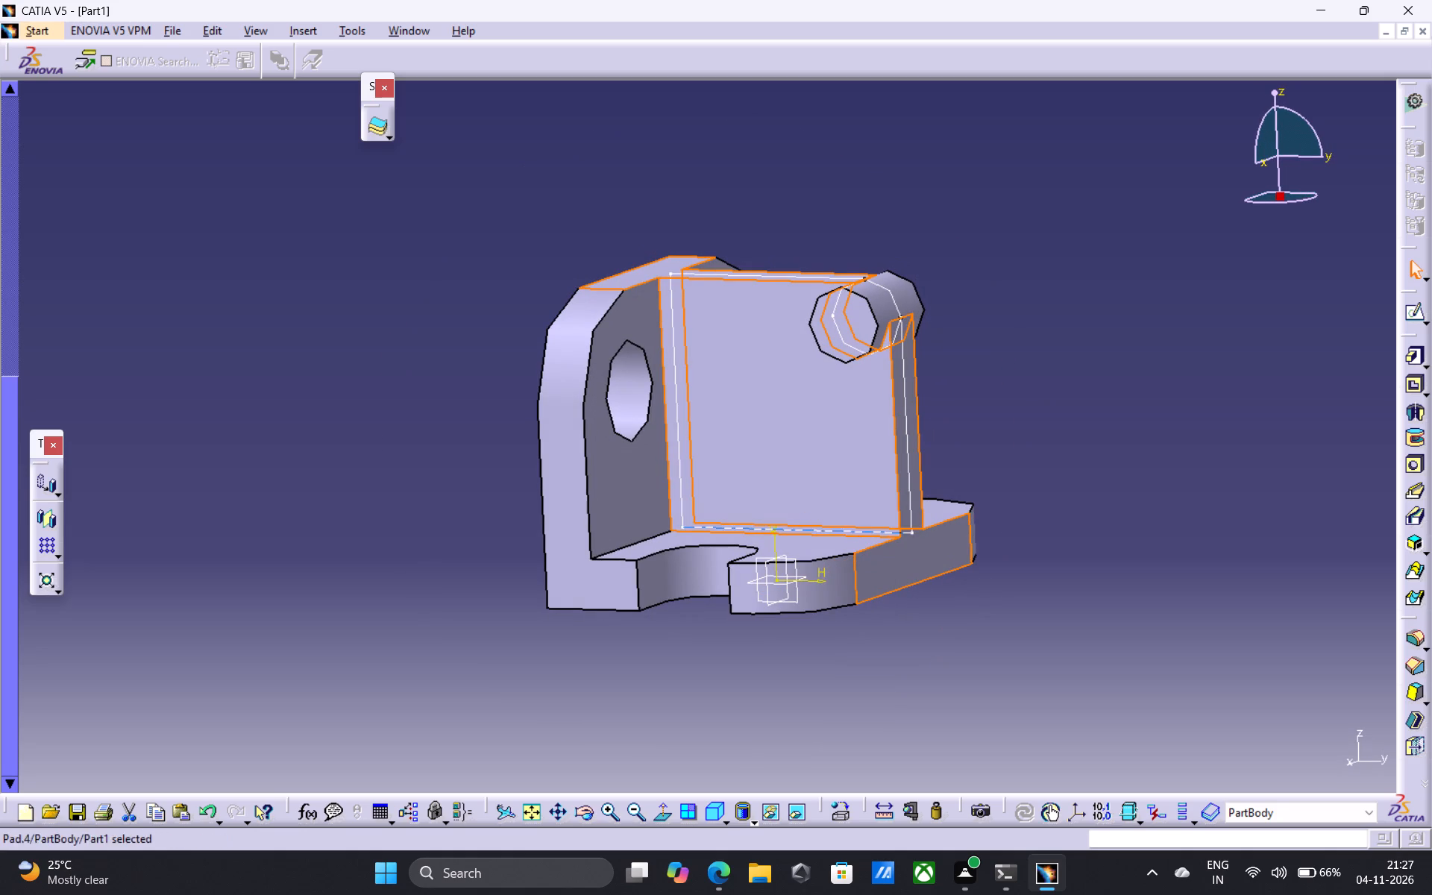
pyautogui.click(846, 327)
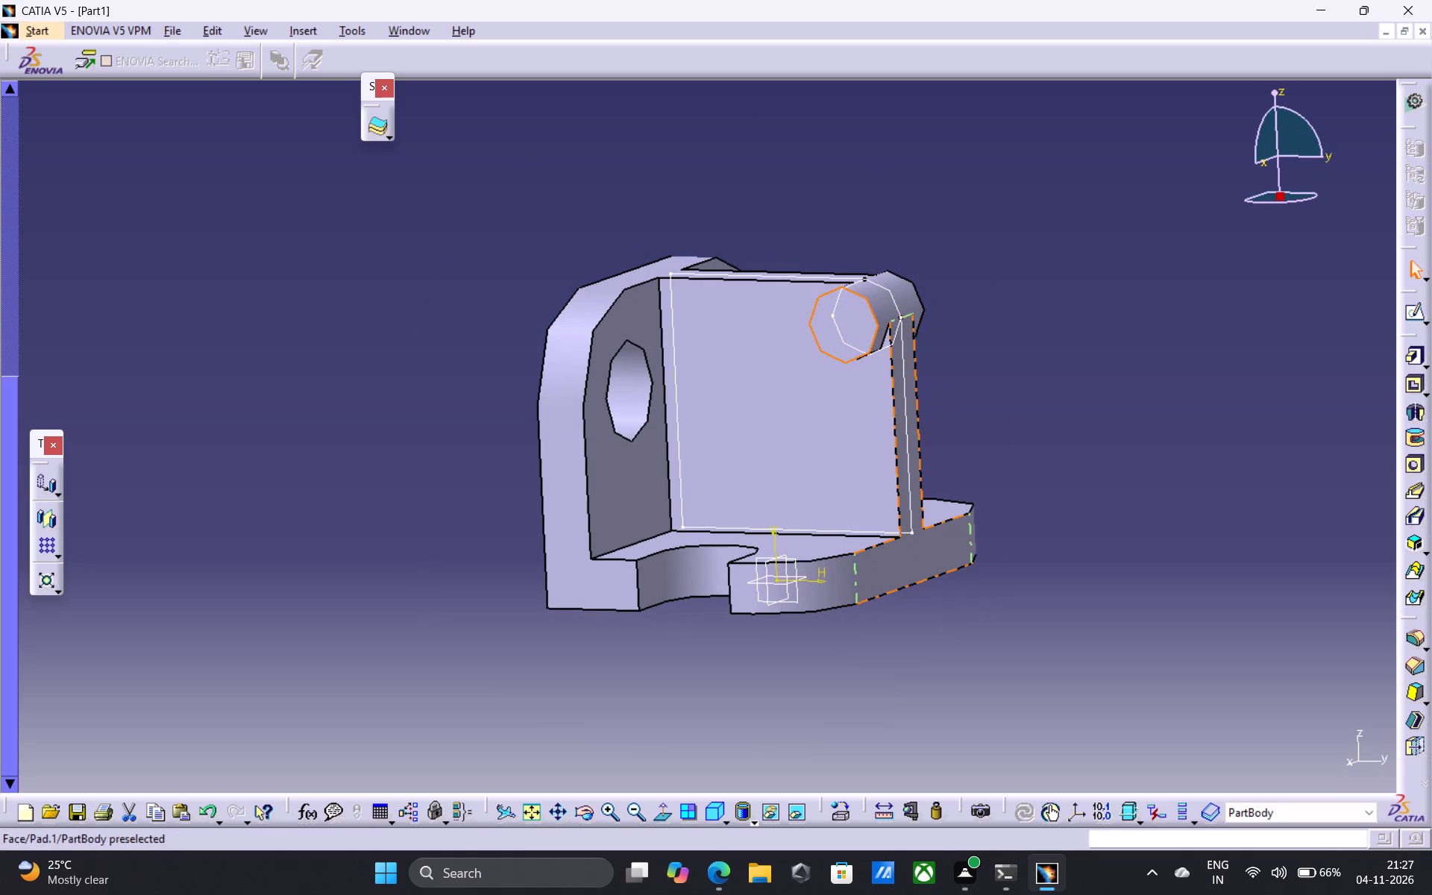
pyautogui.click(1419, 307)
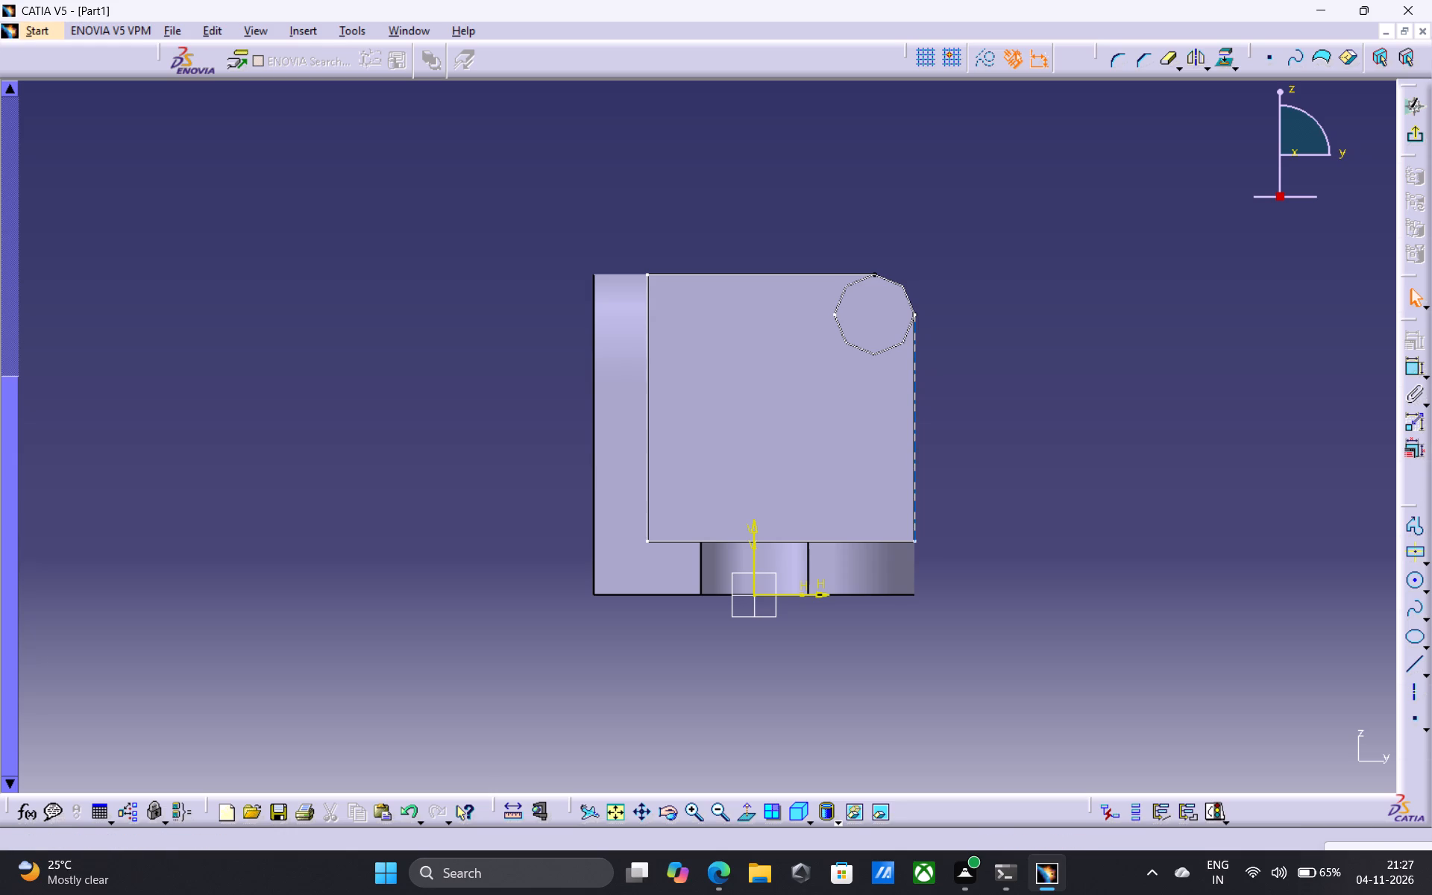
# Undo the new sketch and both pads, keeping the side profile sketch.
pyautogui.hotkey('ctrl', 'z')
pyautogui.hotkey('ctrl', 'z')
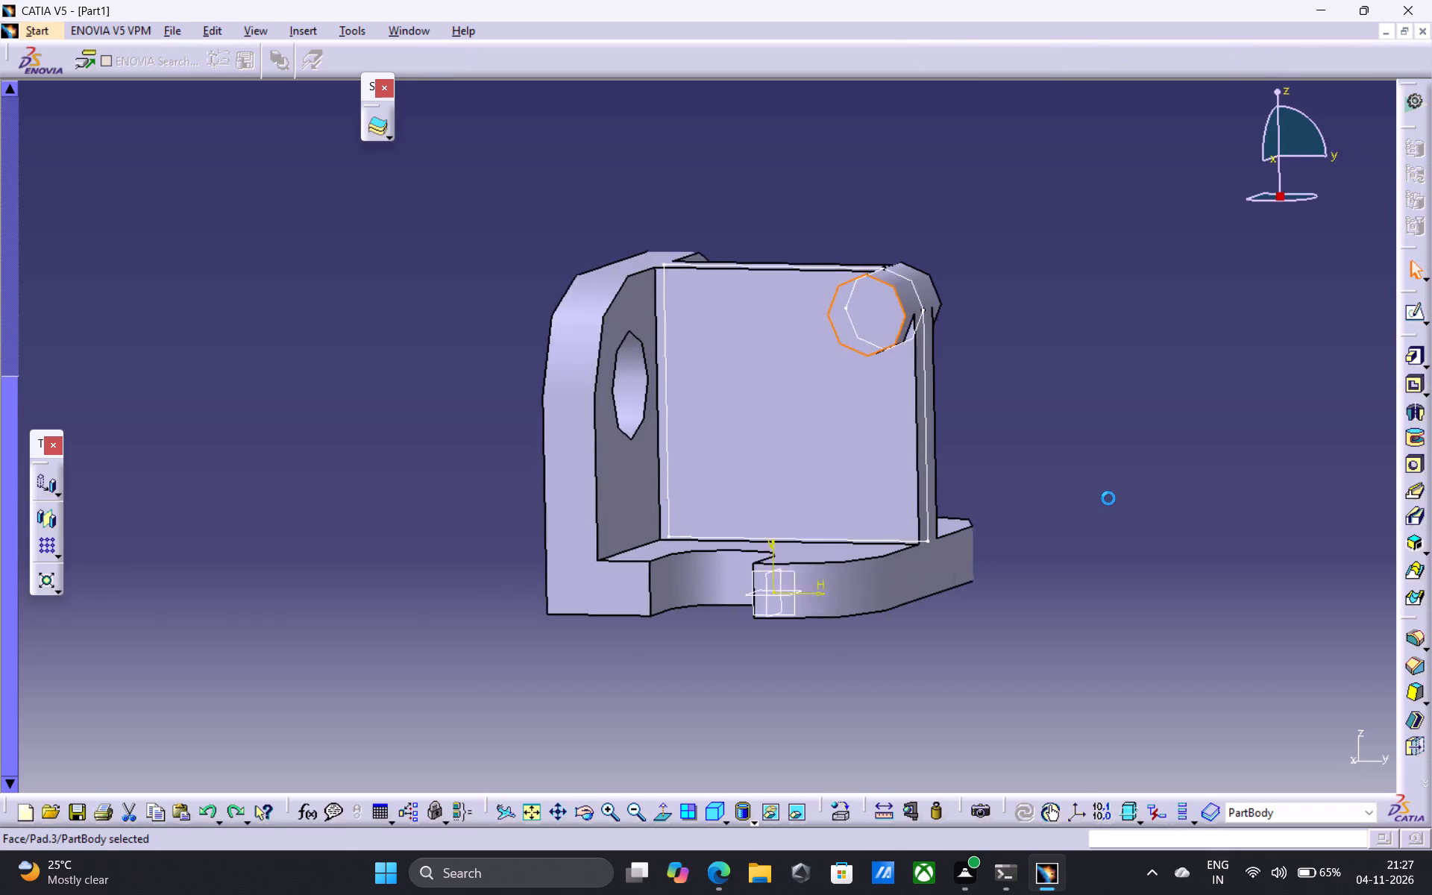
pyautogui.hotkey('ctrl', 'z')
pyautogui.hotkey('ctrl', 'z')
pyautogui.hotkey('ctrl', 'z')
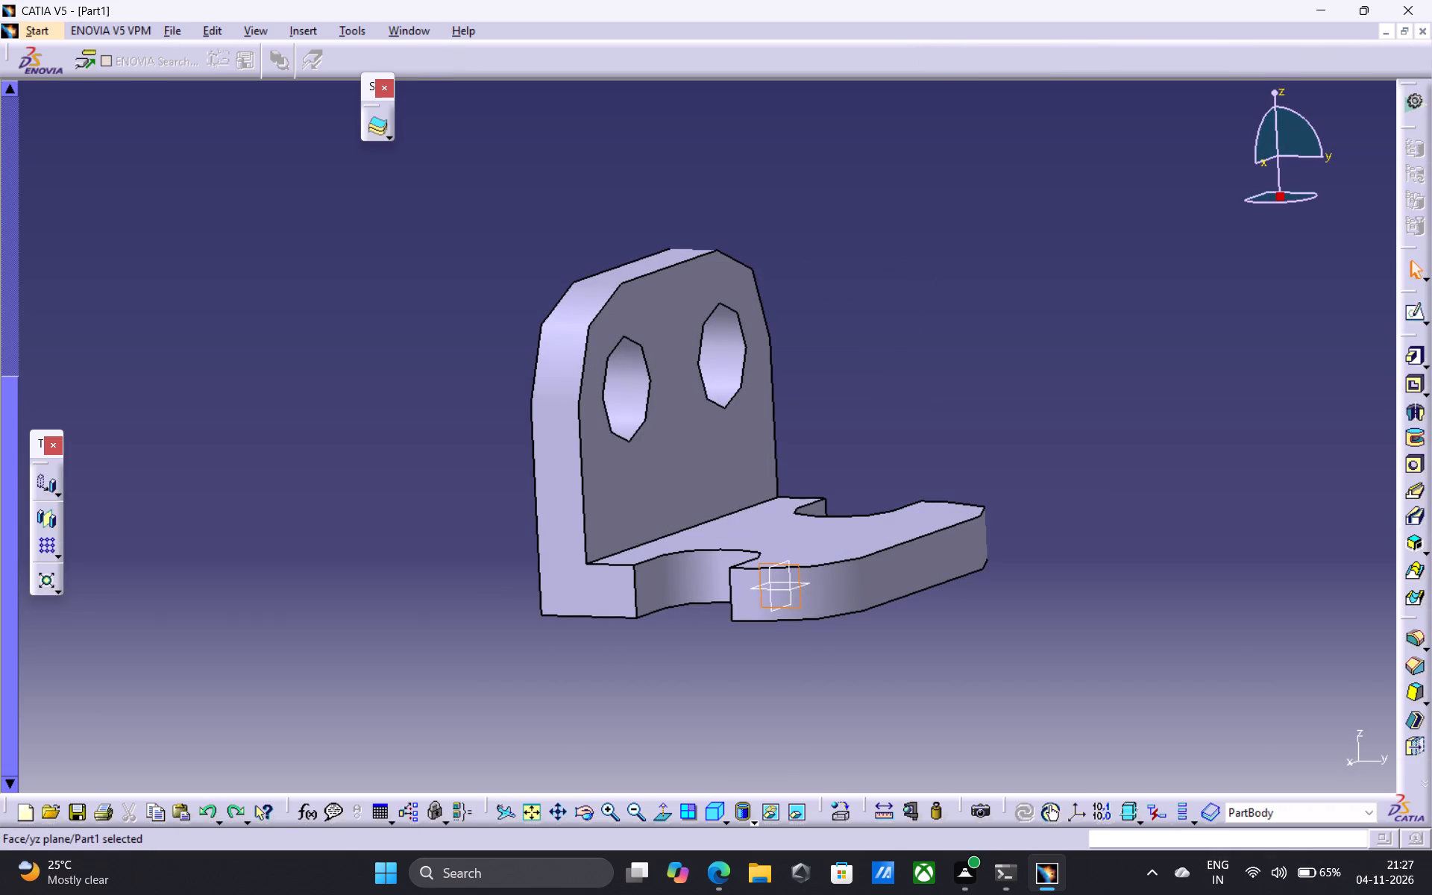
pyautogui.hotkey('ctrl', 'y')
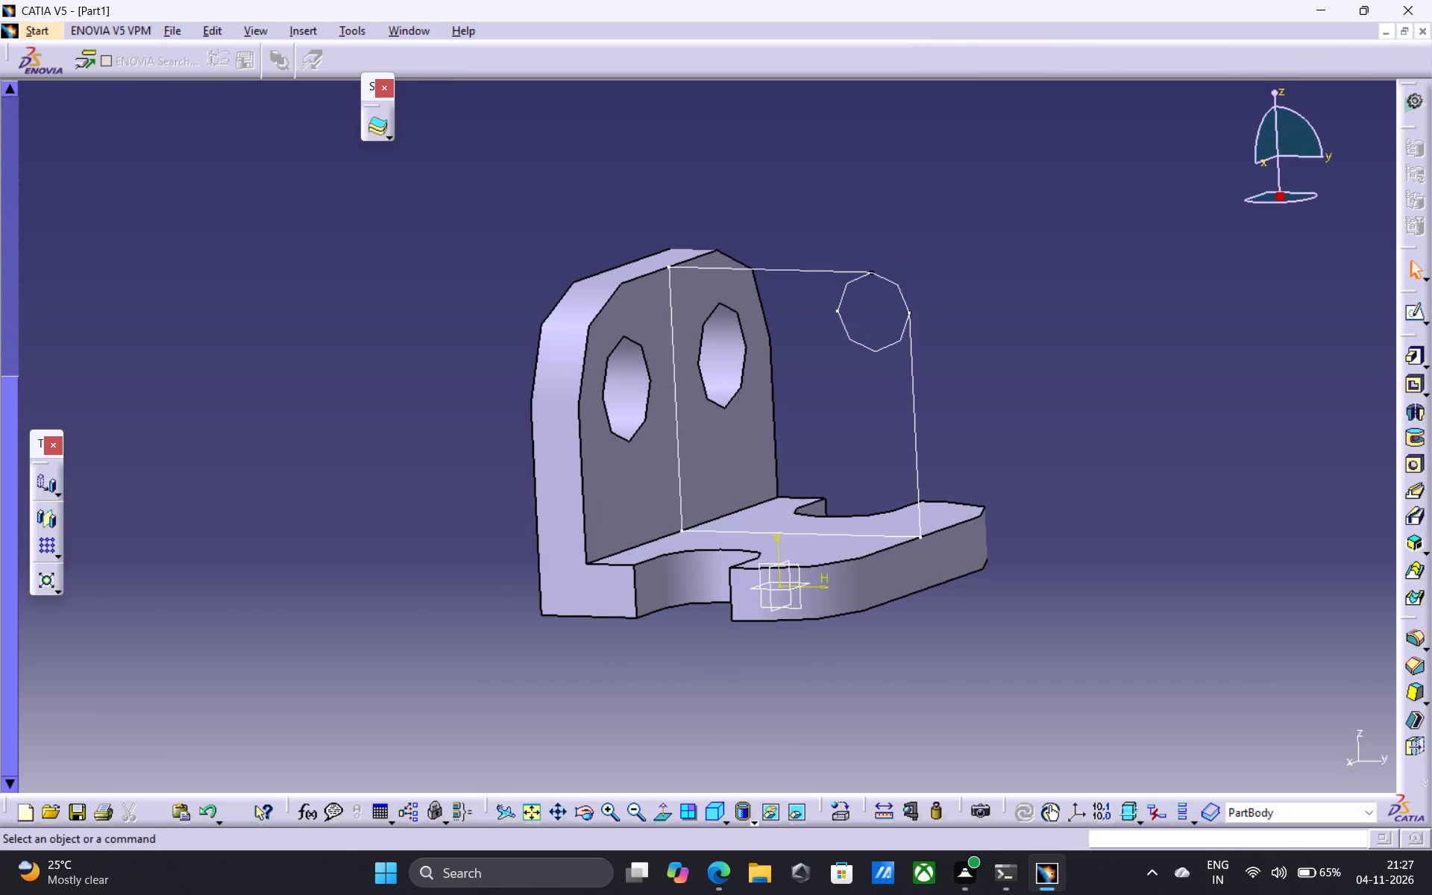
# Reopen the side profile sketch, set the corner circle's diameter to 3 mm, and exit the sketch.
pyautogui.doubleClick(889, 339)
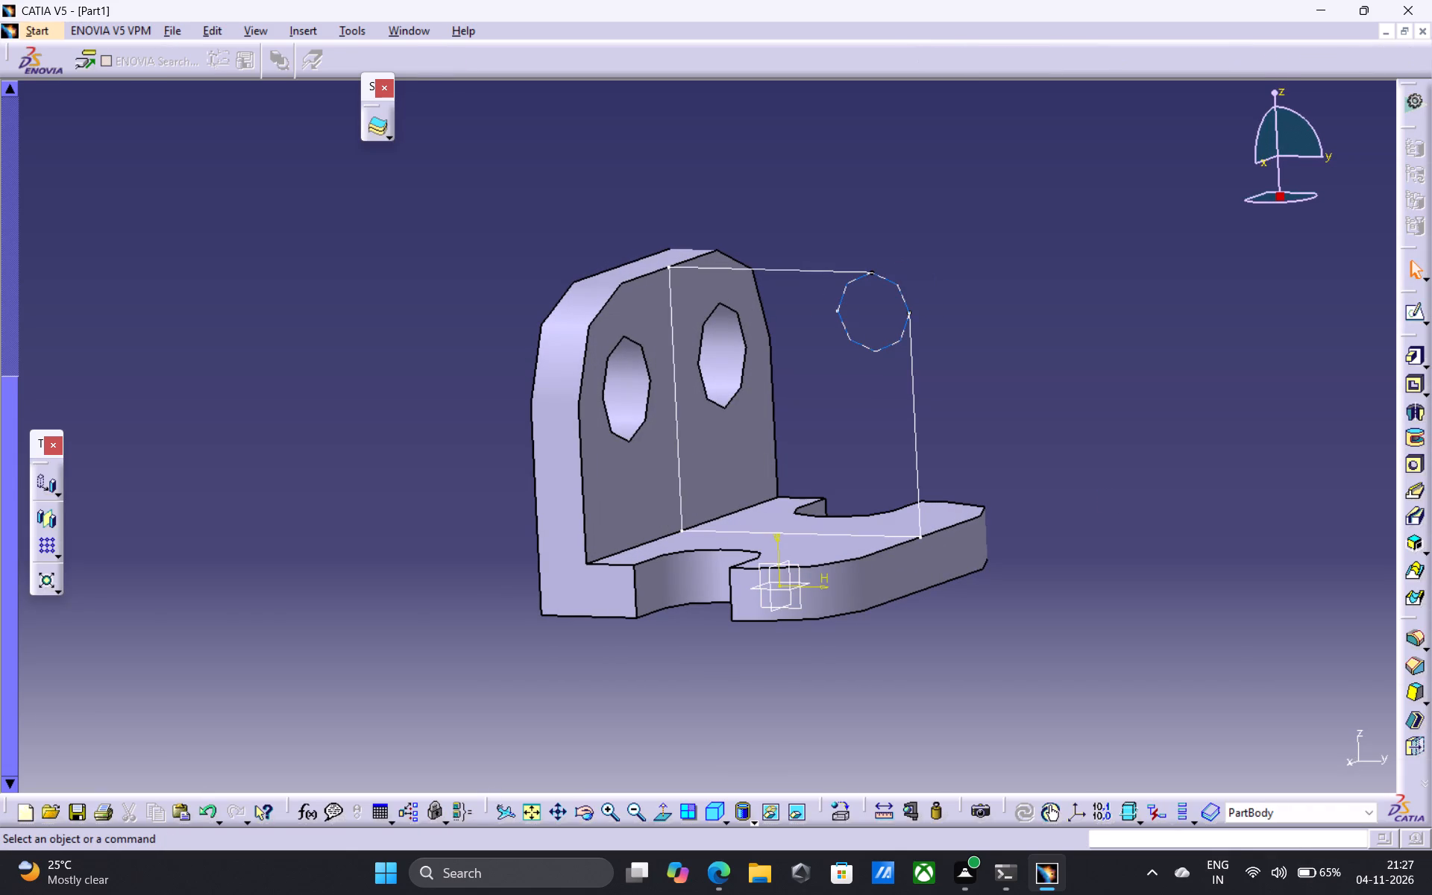
pyautogui.doubleClick(909, 342)
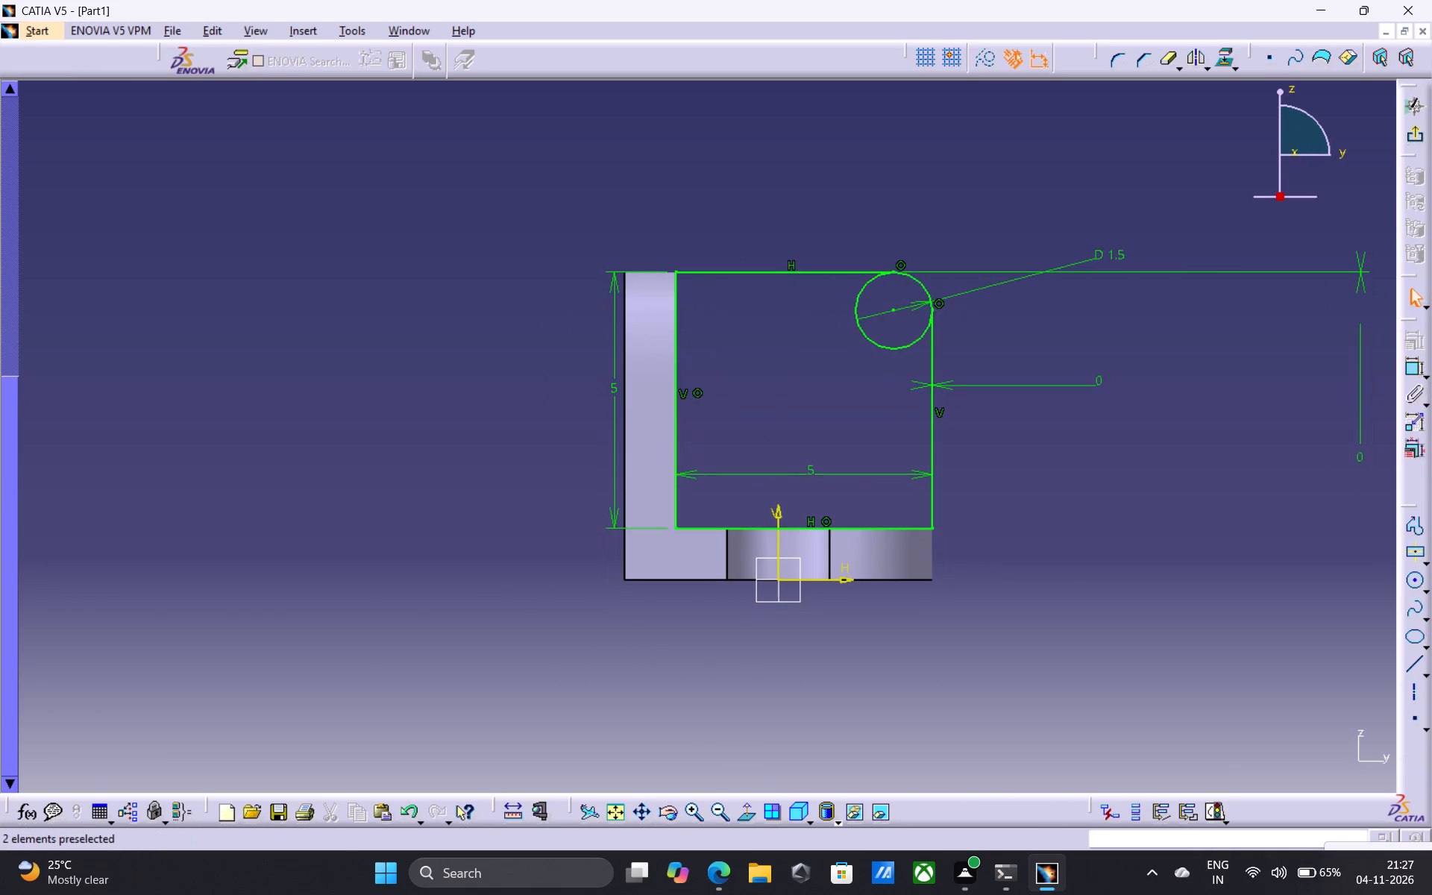
pyautogui.doubleClick(1100, 256)
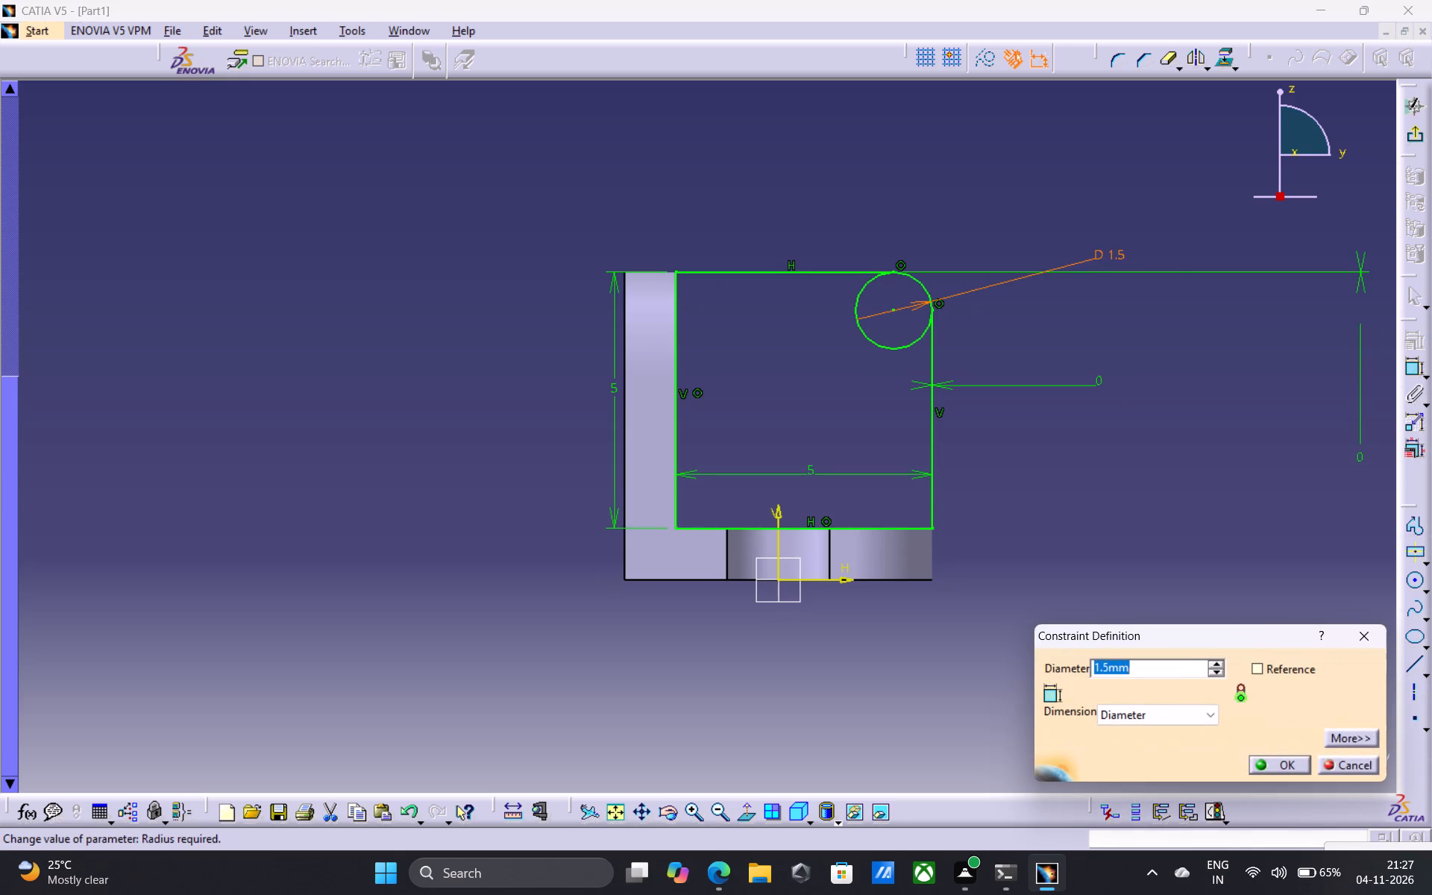
pyautogui.press('BackSpace')
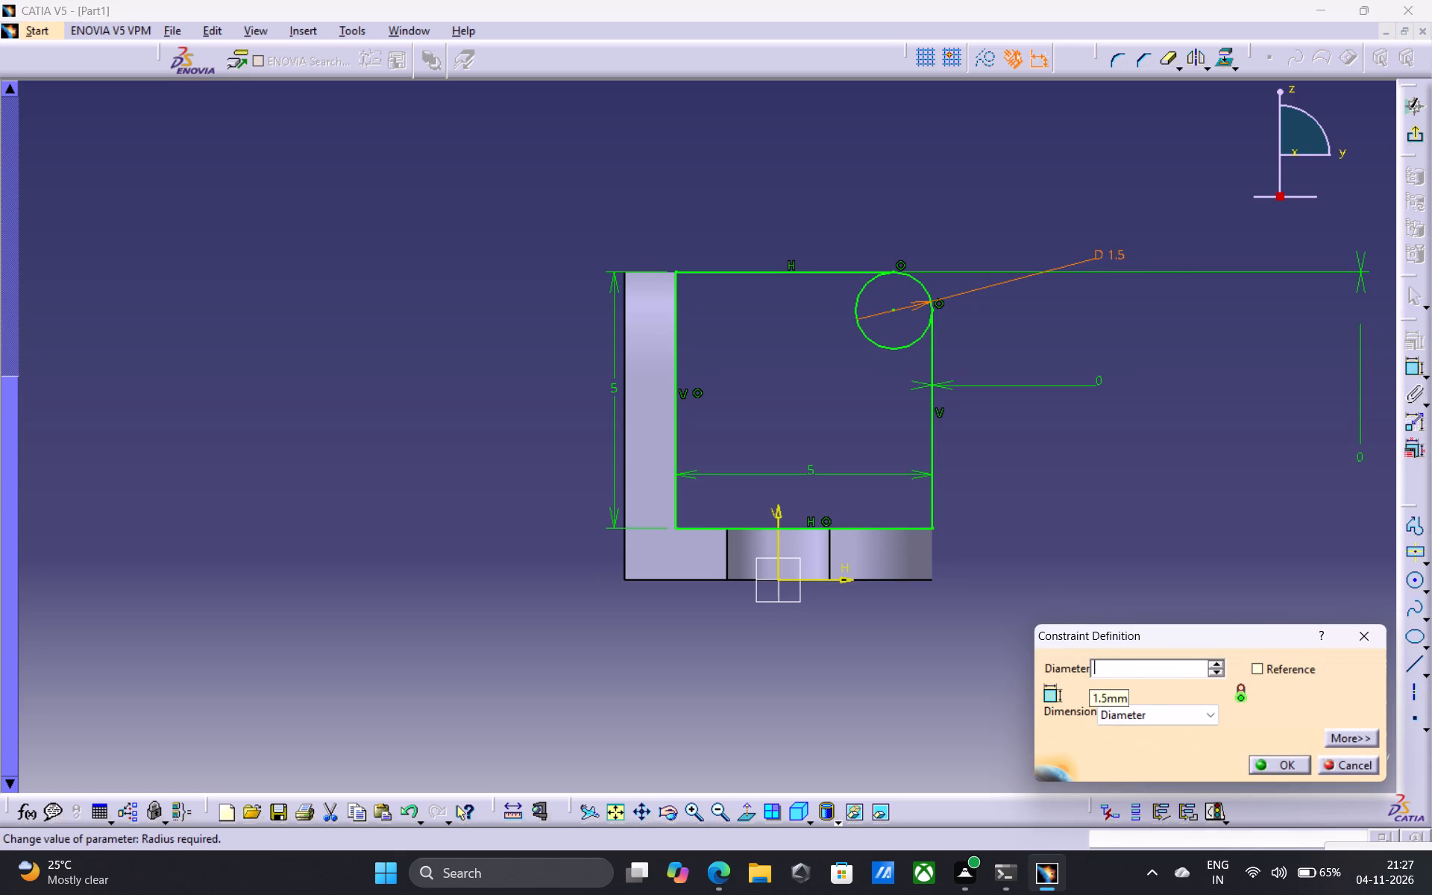
pyautogui.press('3')
pyautogui.press('Return')
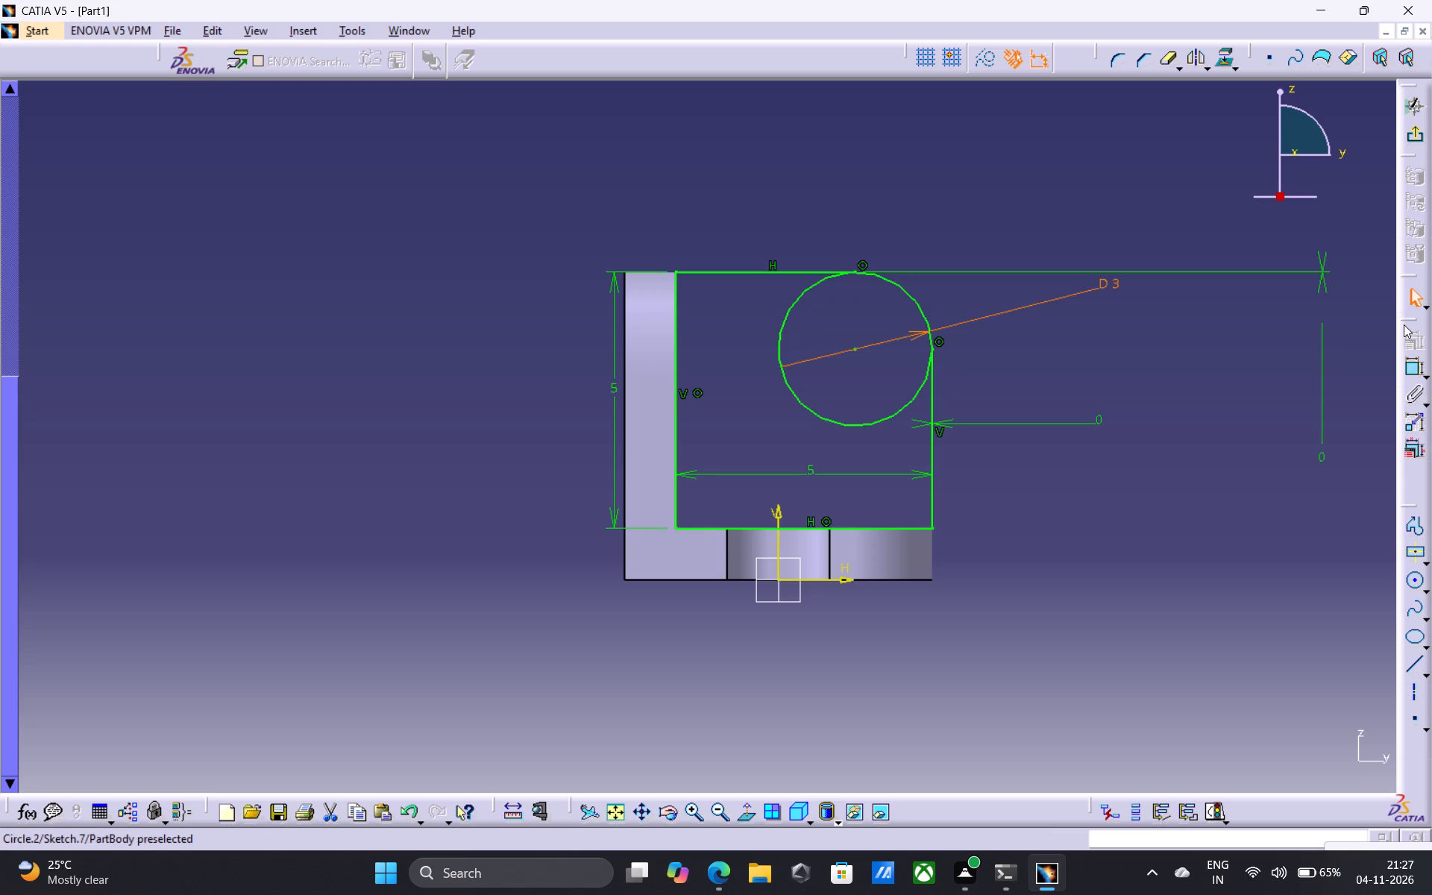
pyautogui.click(1417, 135)
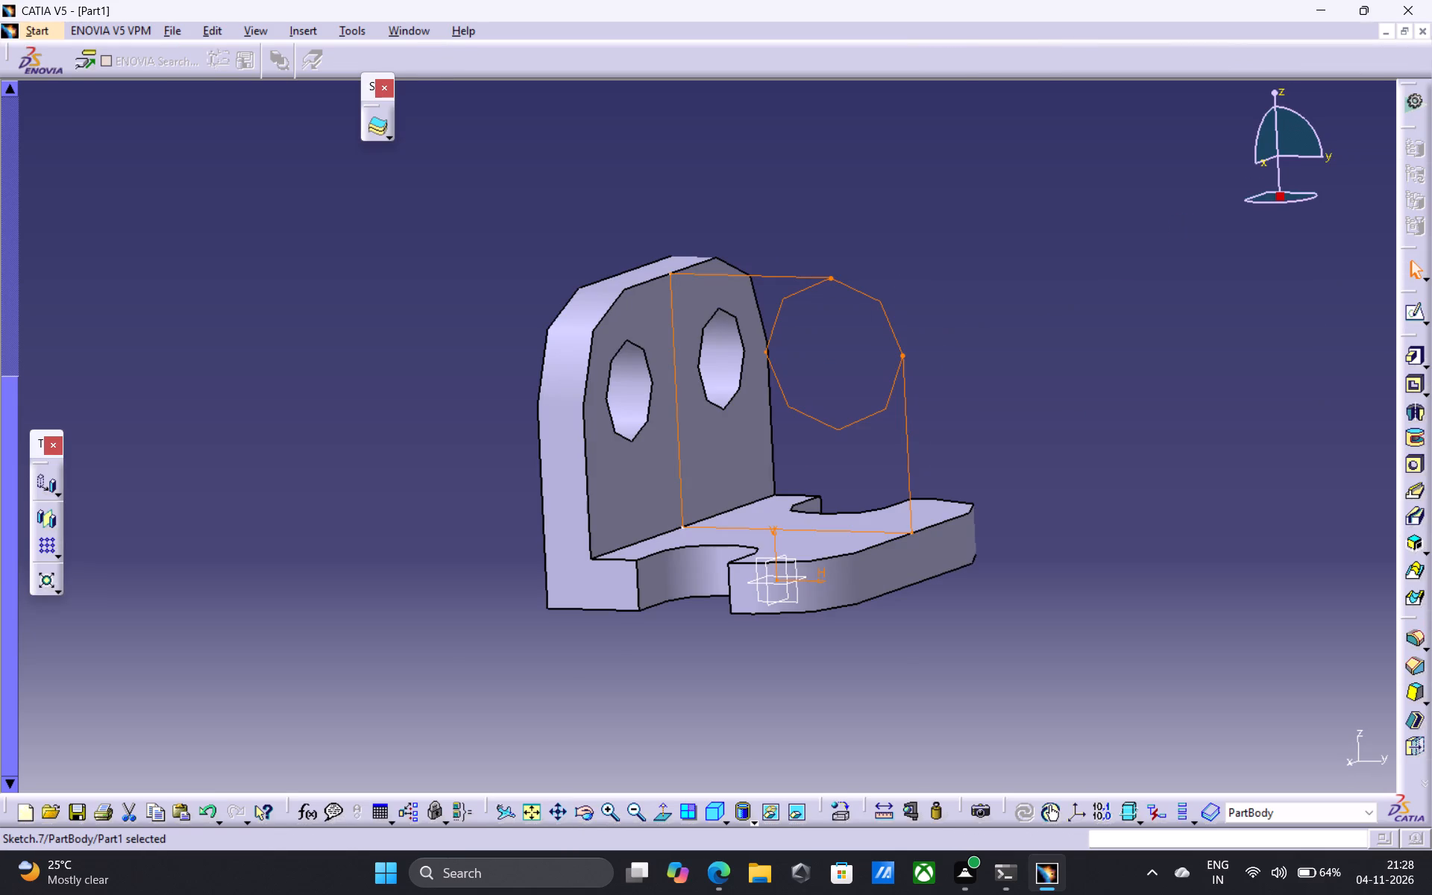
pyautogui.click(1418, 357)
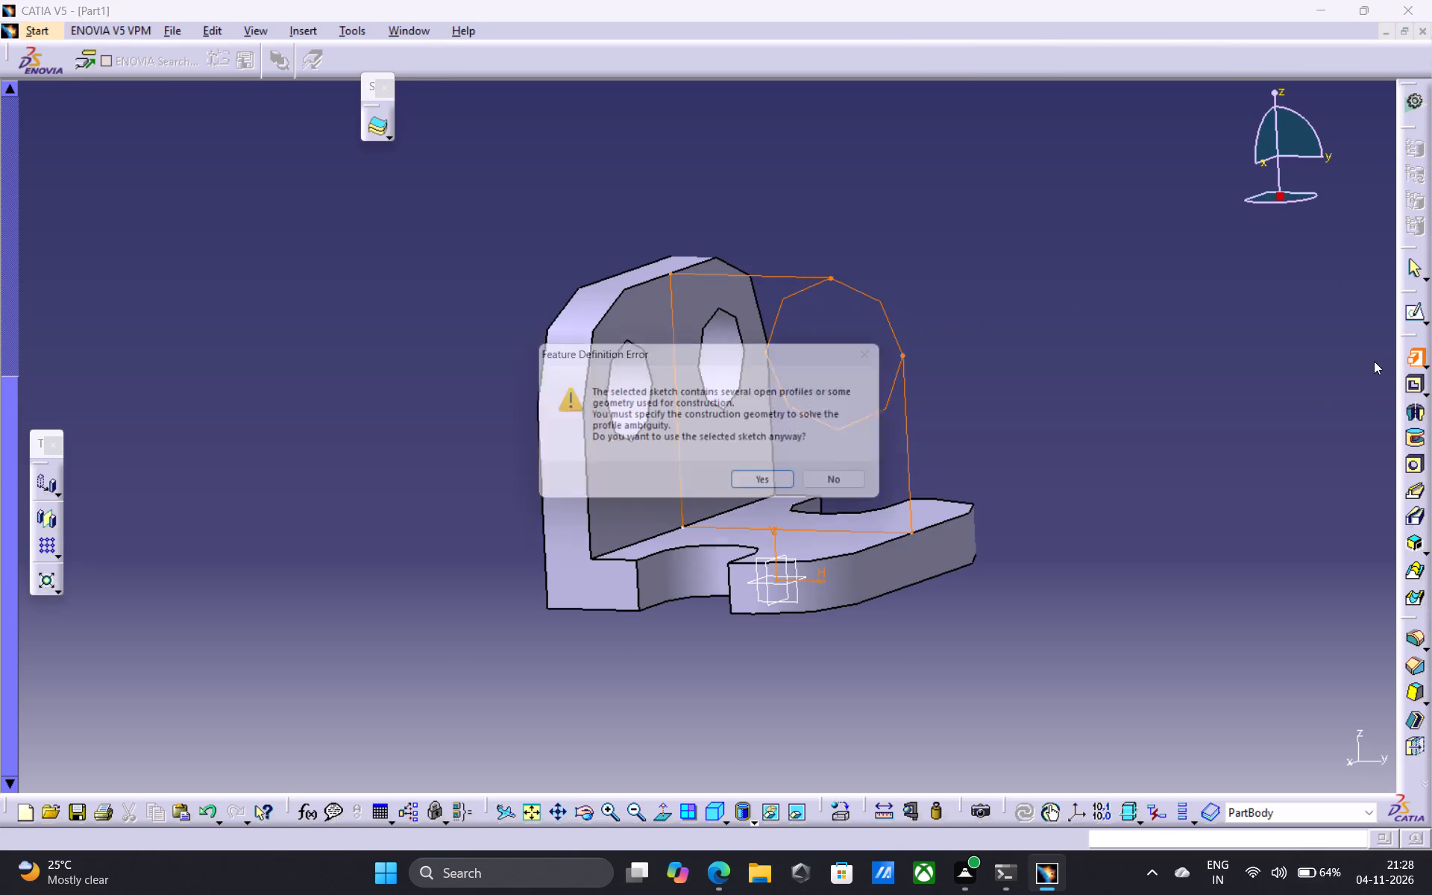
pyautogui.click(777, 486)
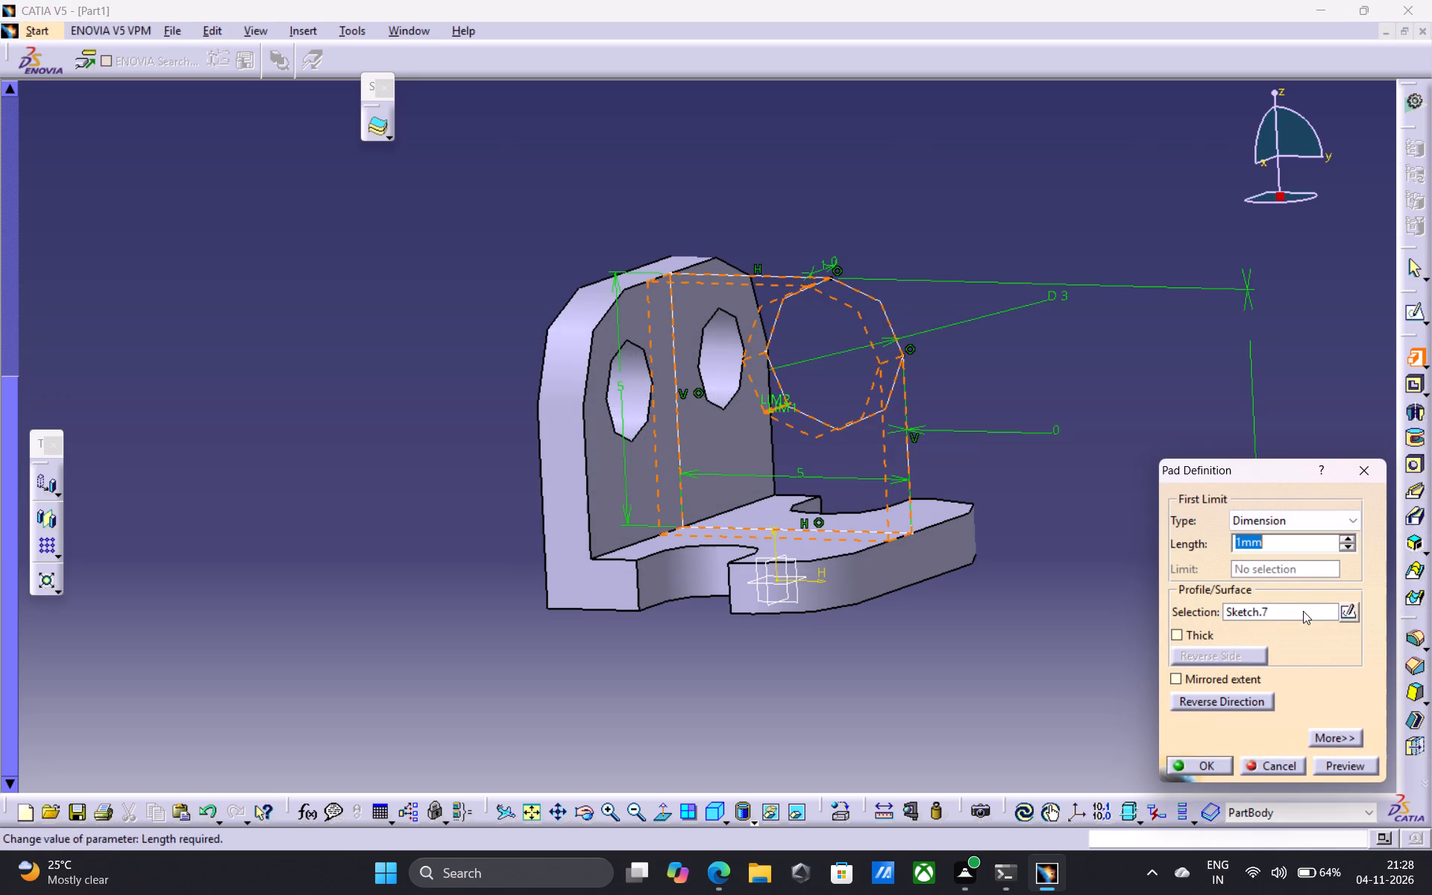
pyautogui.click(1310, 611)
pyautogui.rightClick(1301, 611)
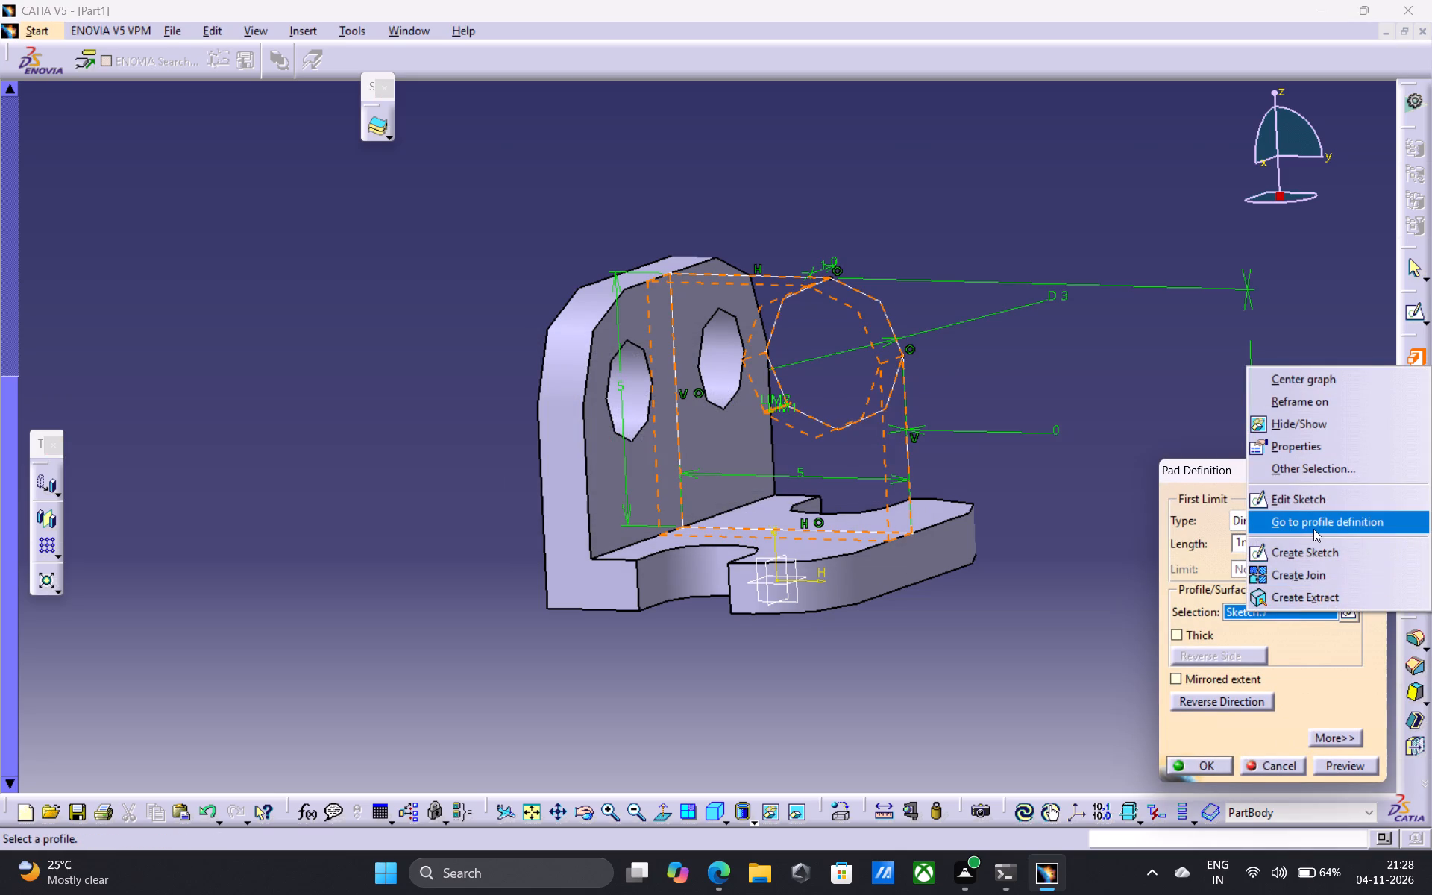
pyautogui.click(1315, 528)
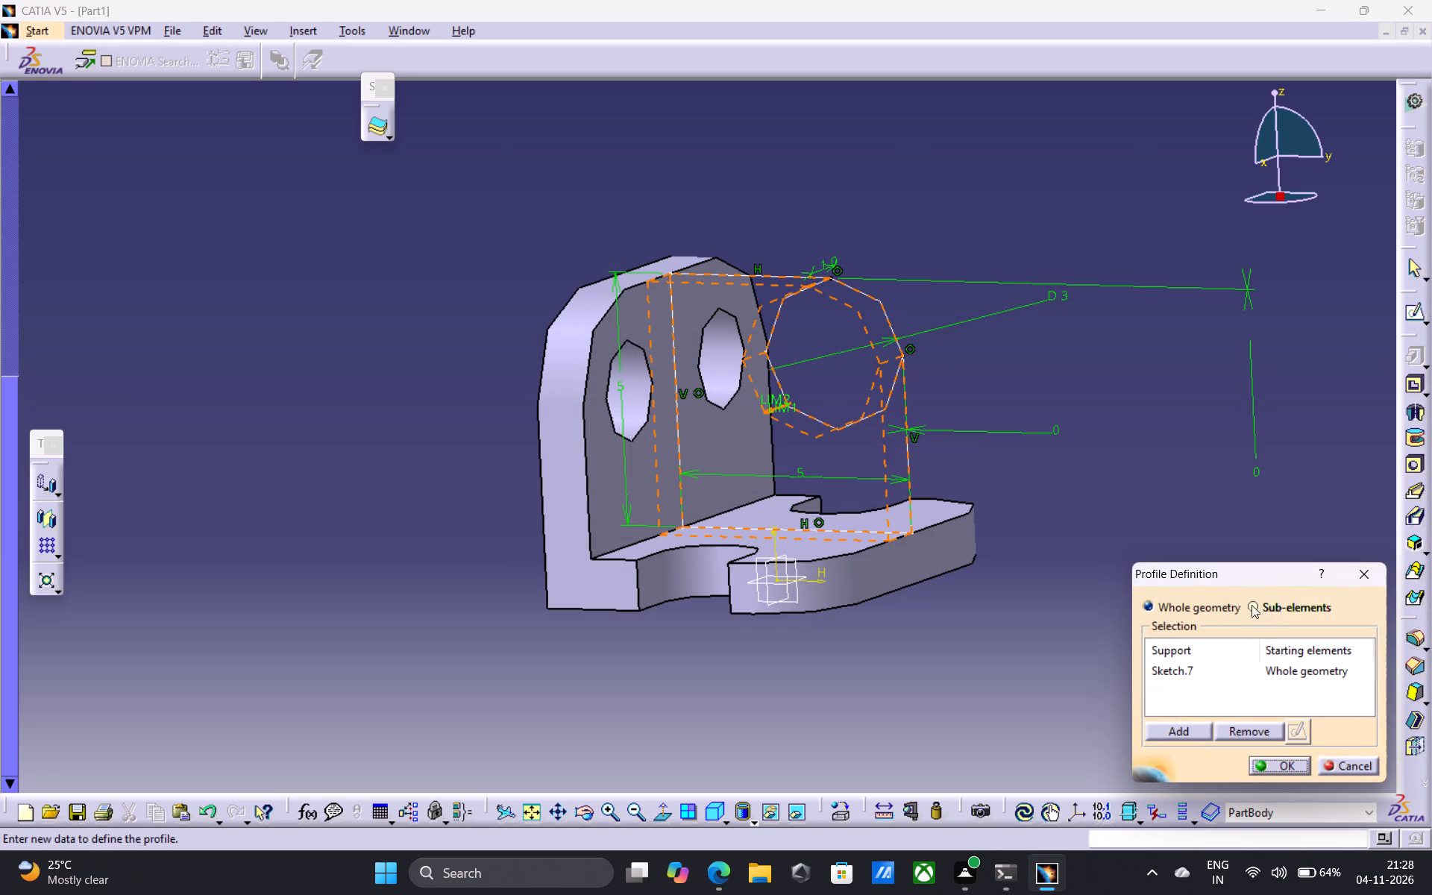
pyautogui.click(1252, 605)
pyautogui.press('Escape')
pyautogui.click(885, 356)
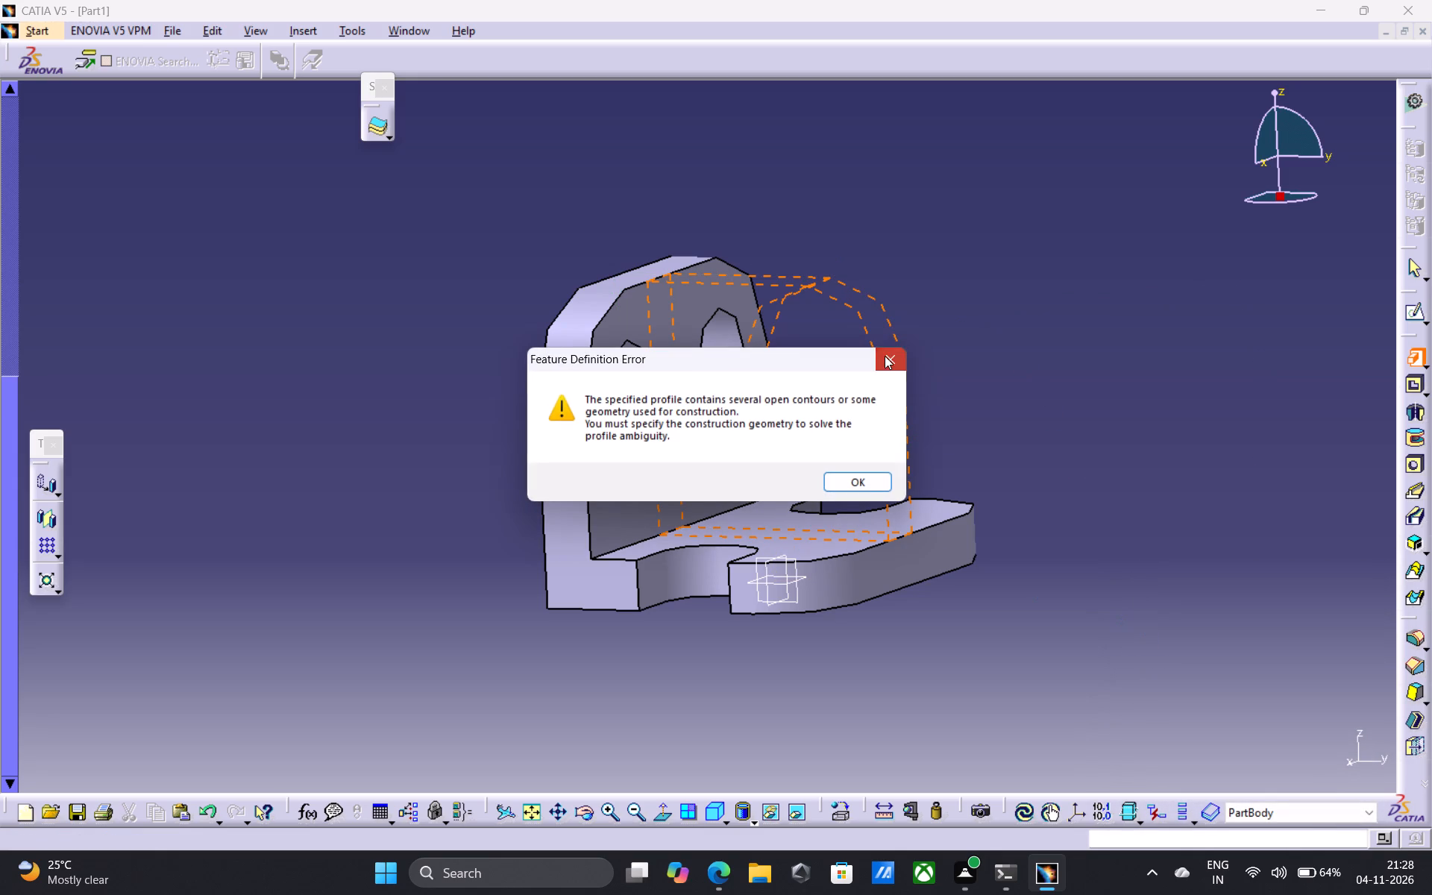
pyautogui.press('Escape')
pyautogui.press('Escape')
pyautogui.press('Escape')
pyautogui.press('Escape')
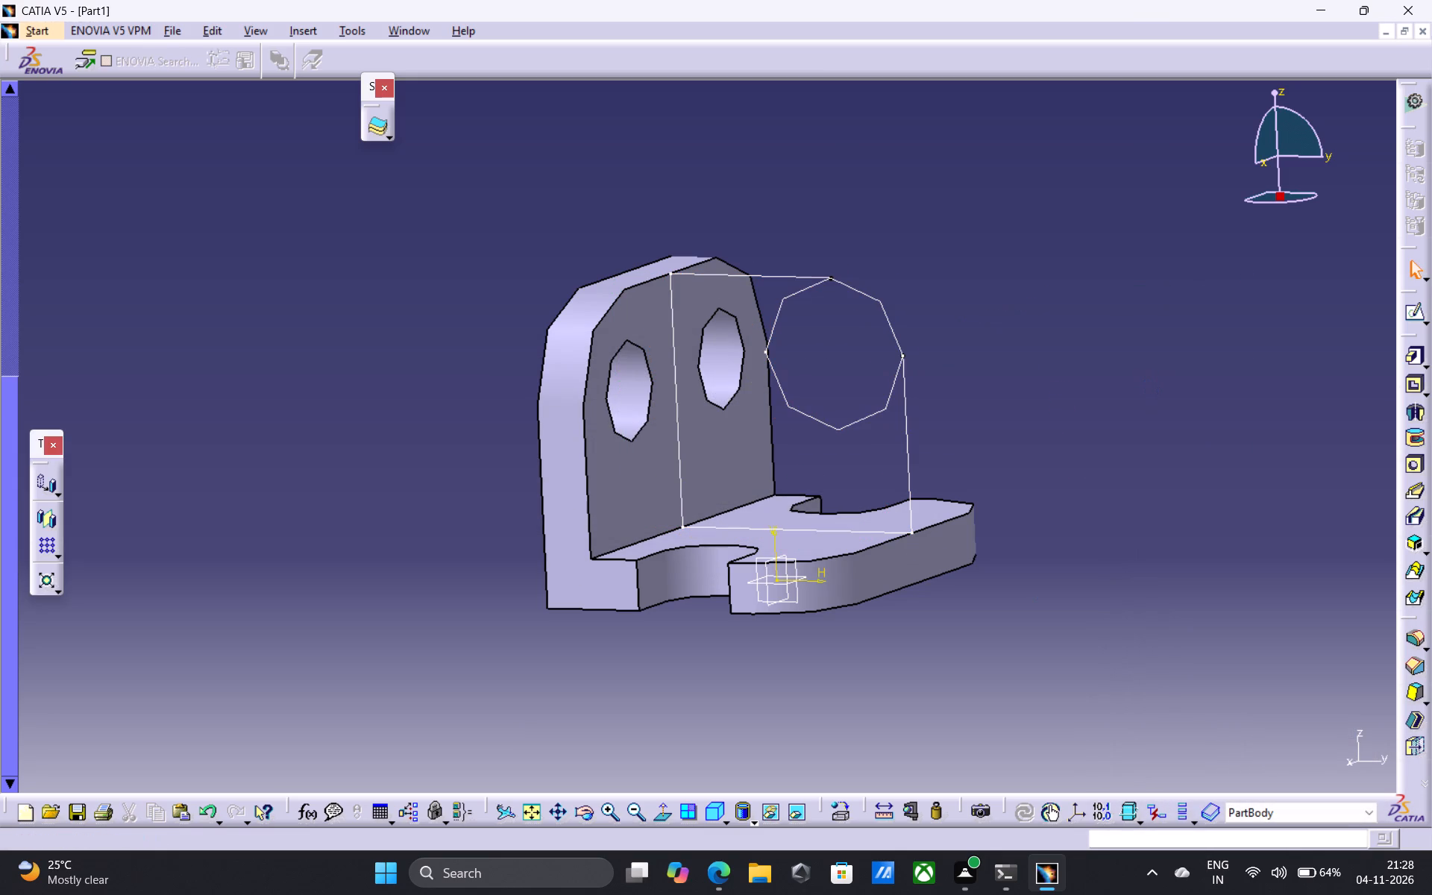
# Pad only the 3 mm corner circle of the side profile sketch by 1 mm with mirrored extent.
pyautogui.click(1412, 356)
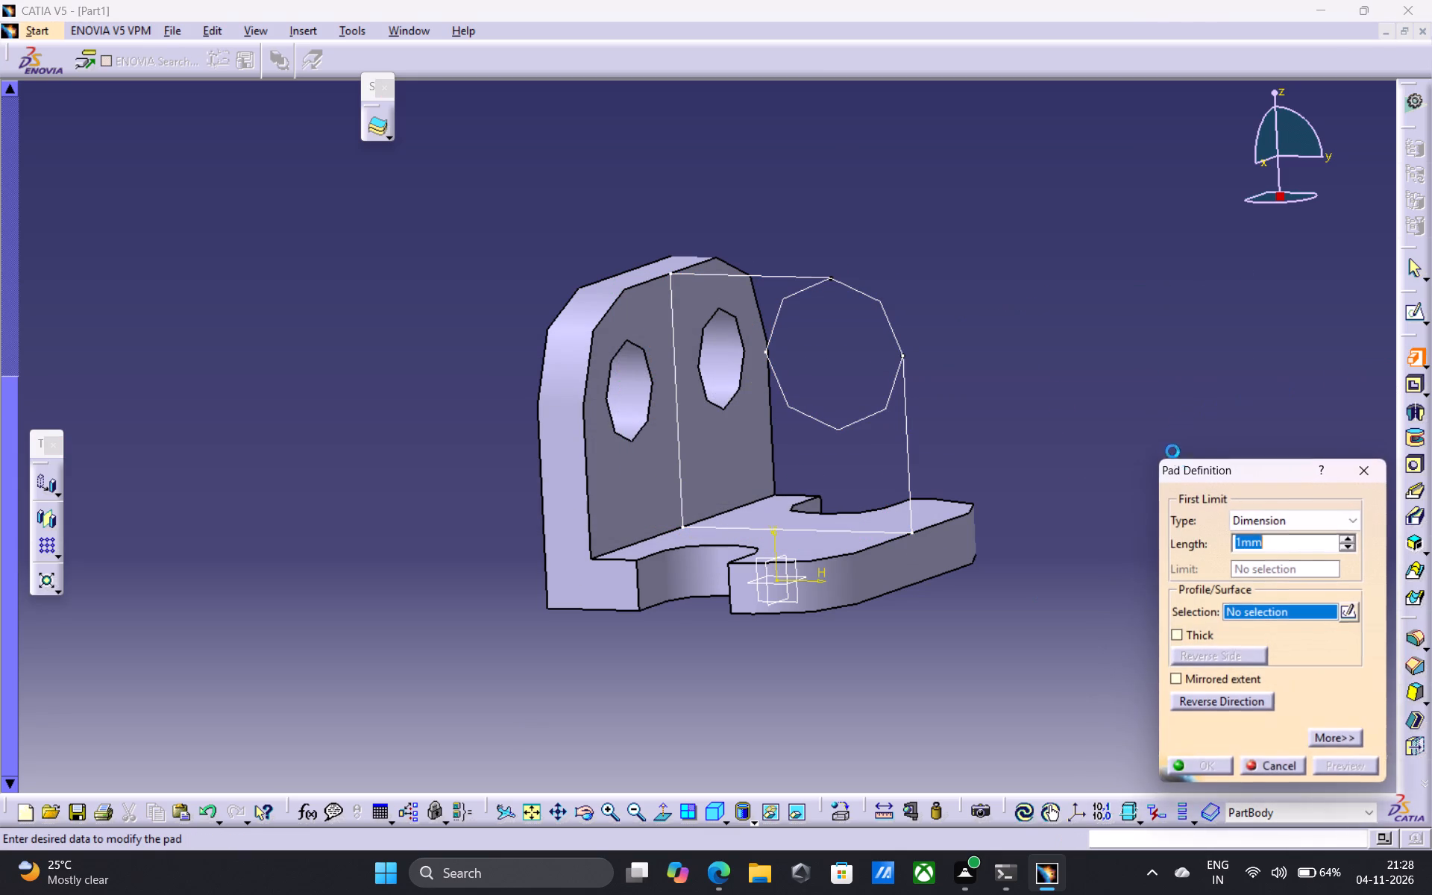
pyautogui.rightClick(1266, 609)
pyautogui.click(1293, 617)
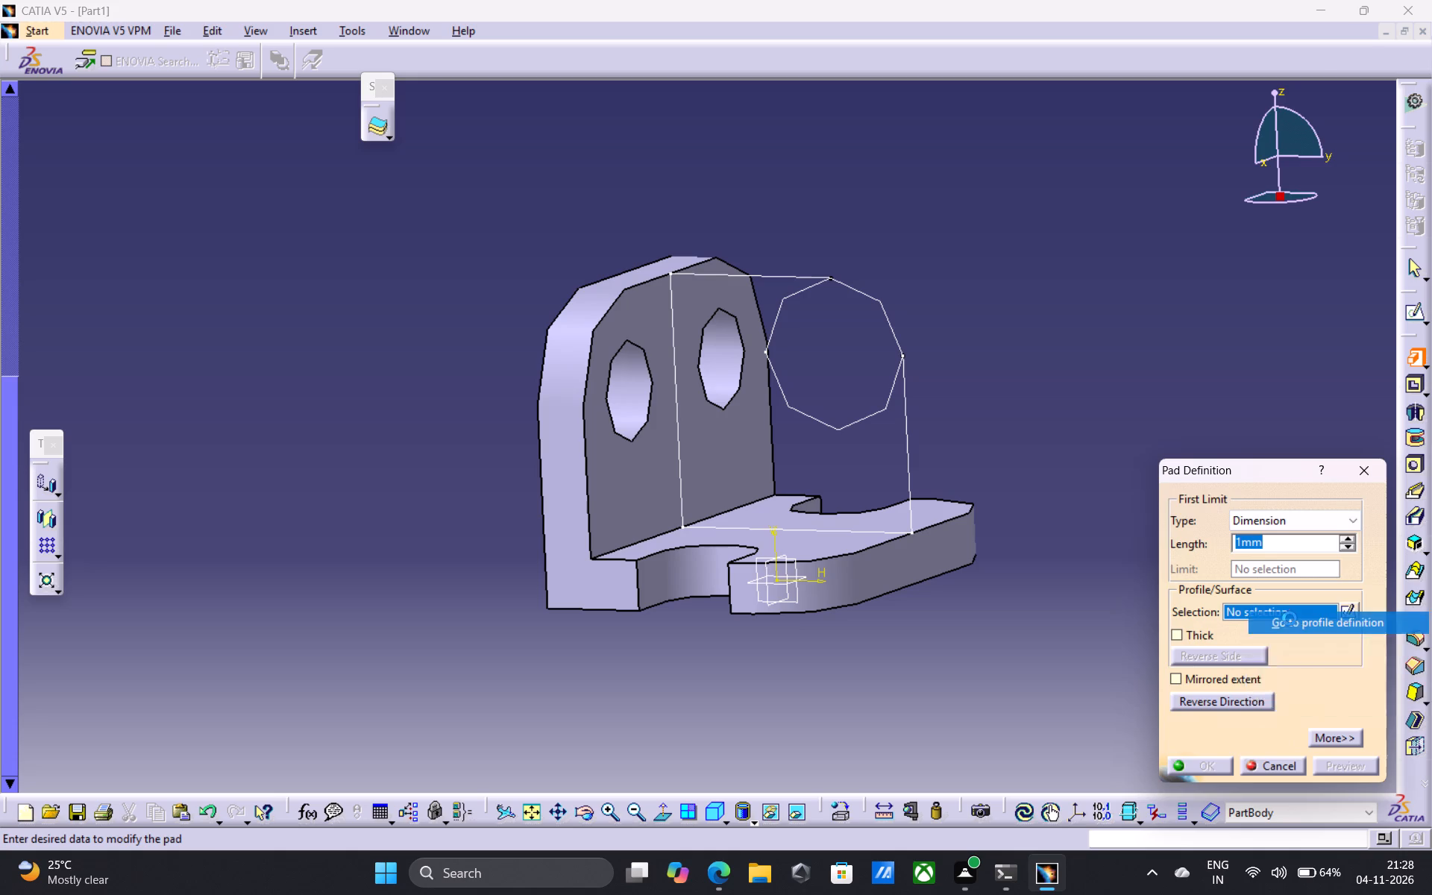
pyautogui.click(861, 420)
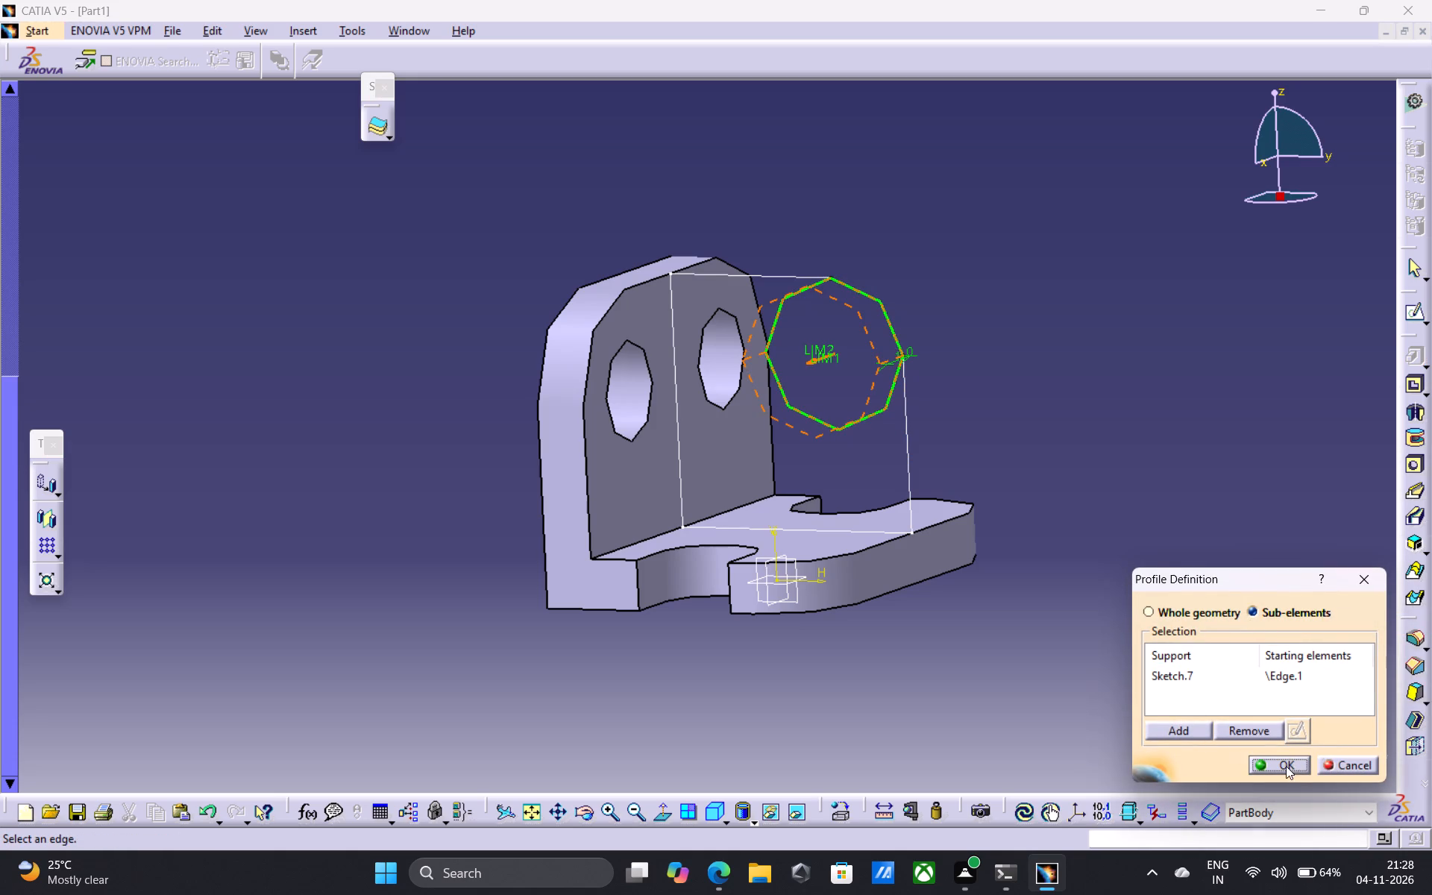
pyautogui.moveTo(1282, 767); pyautogui.dragTo(1272, 767)
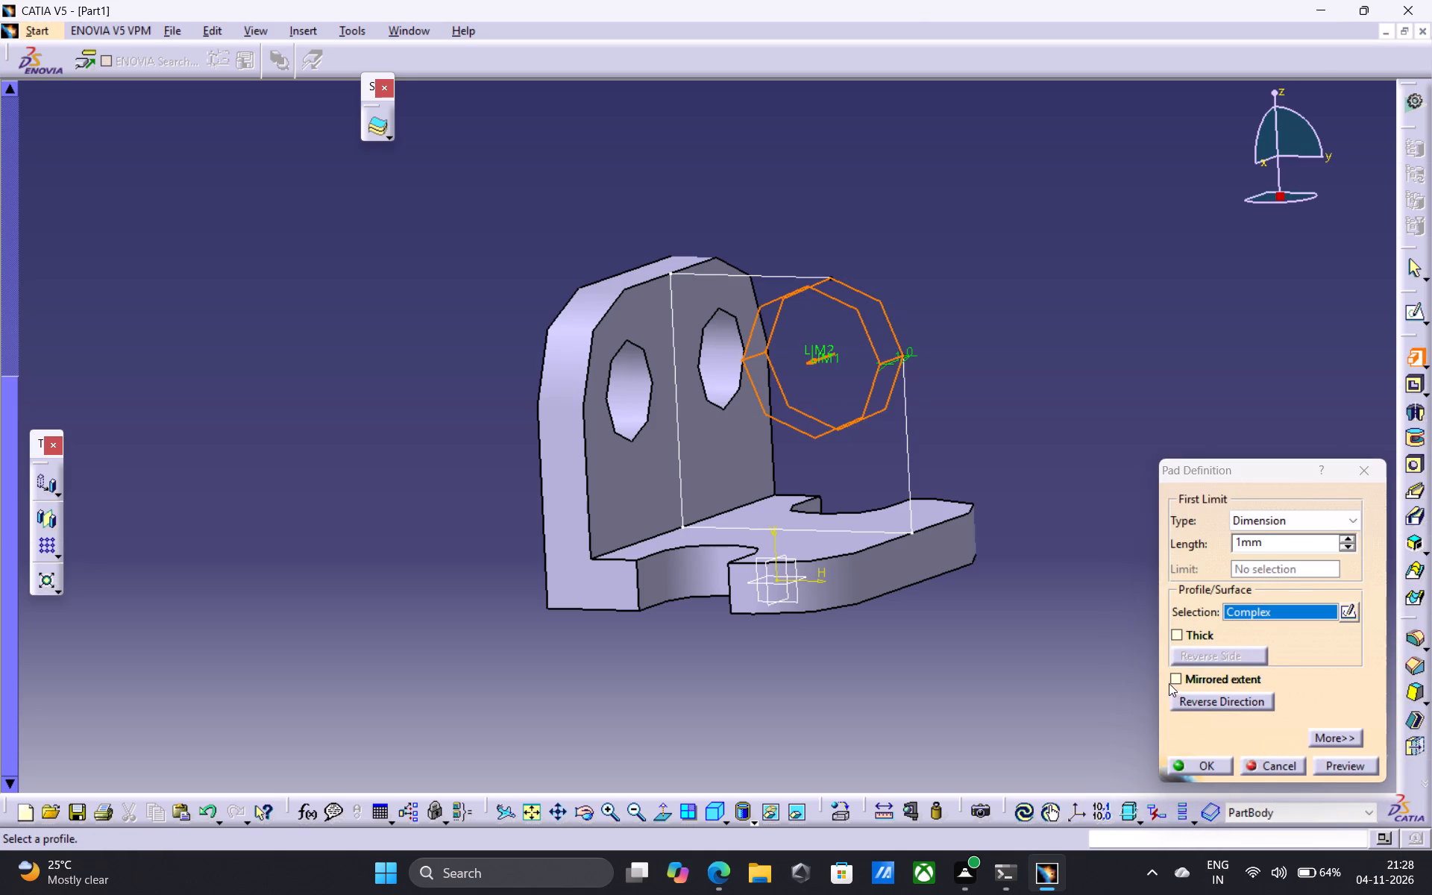
pyautogui.click(1174, 682)
pyautogui.click(1211, 763)
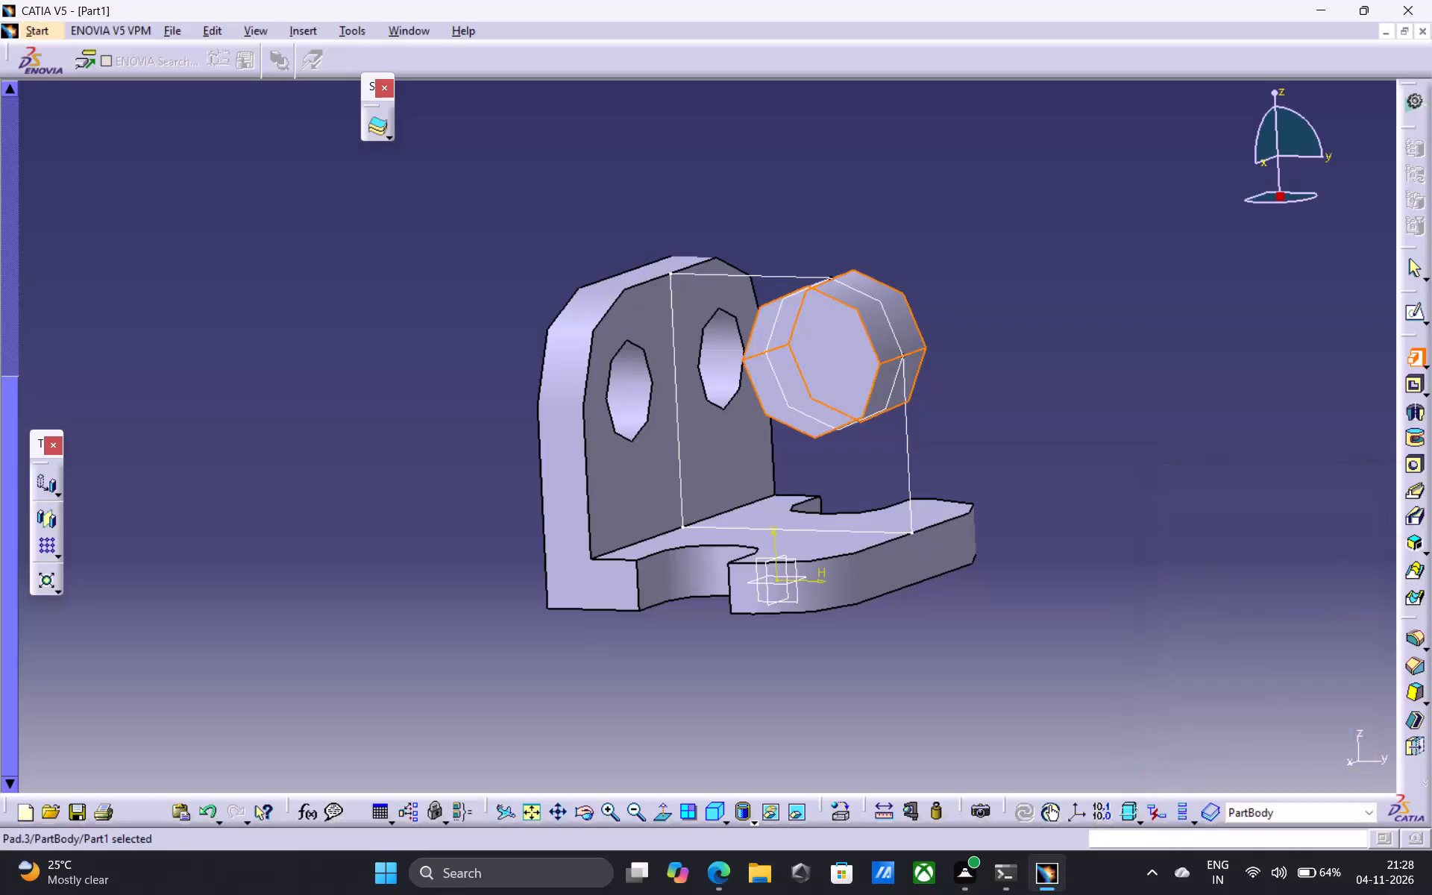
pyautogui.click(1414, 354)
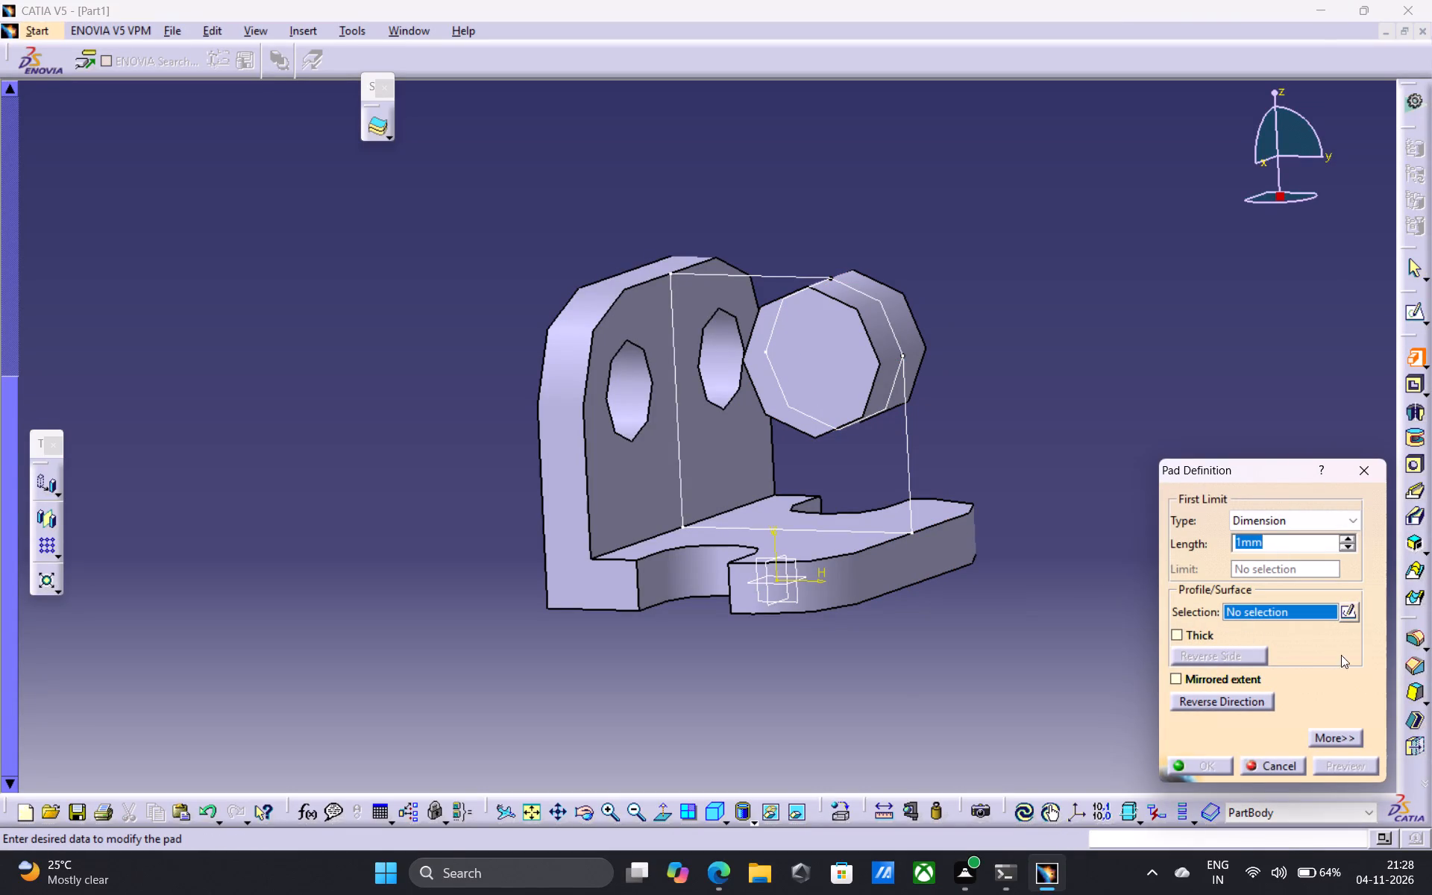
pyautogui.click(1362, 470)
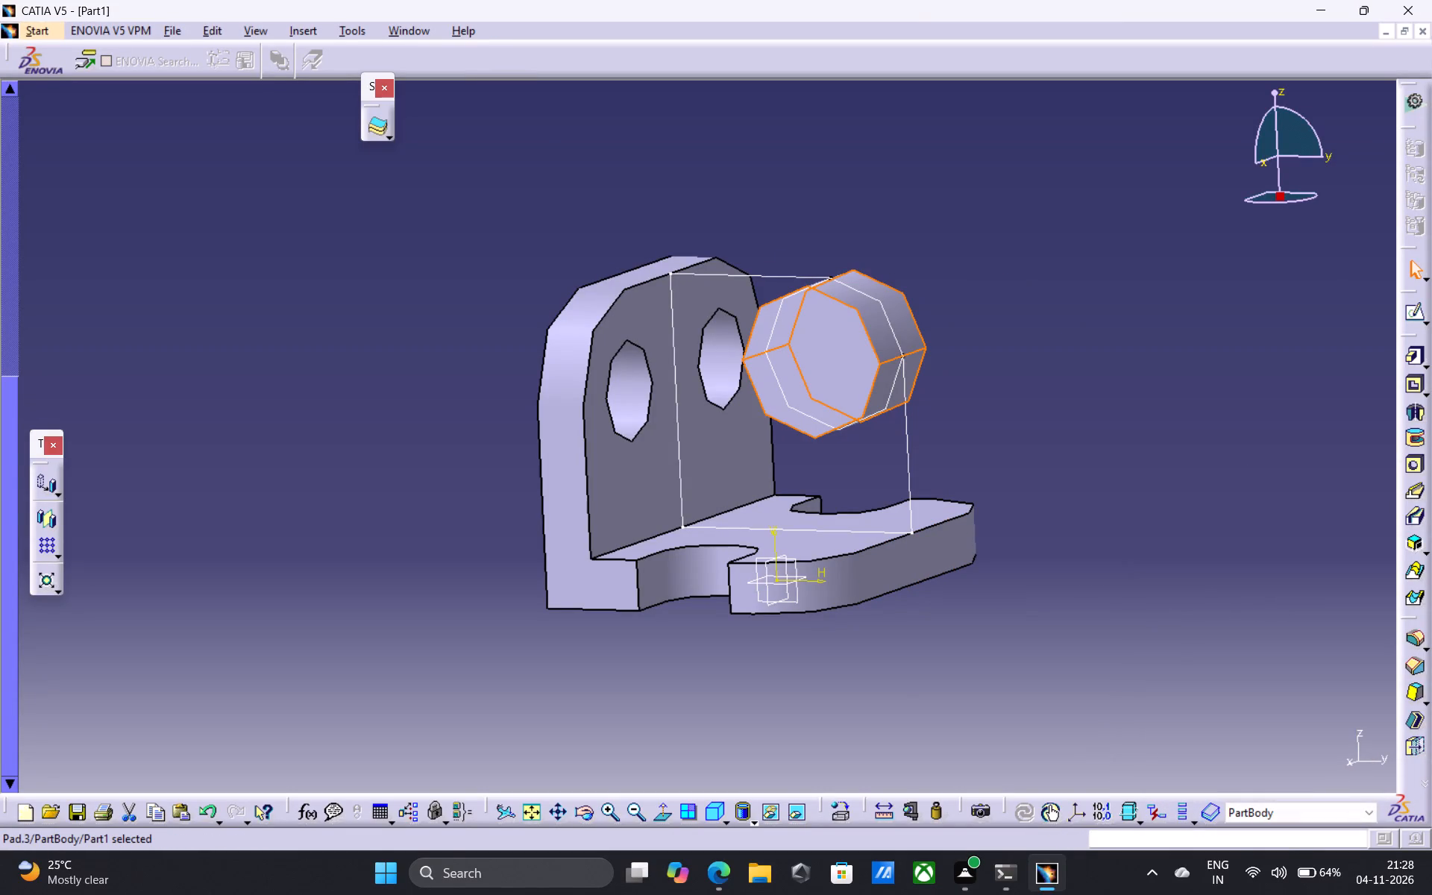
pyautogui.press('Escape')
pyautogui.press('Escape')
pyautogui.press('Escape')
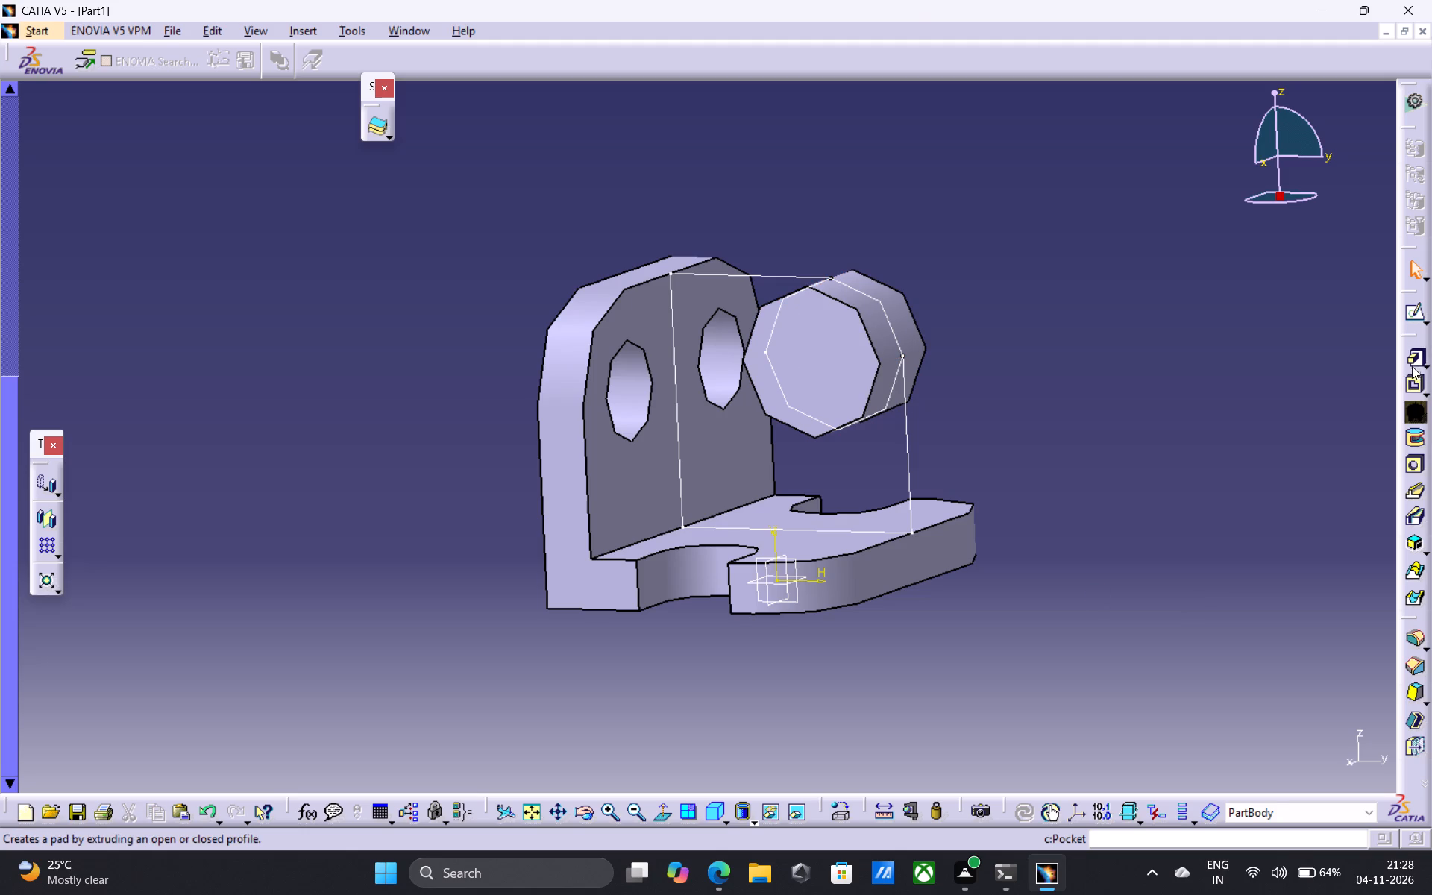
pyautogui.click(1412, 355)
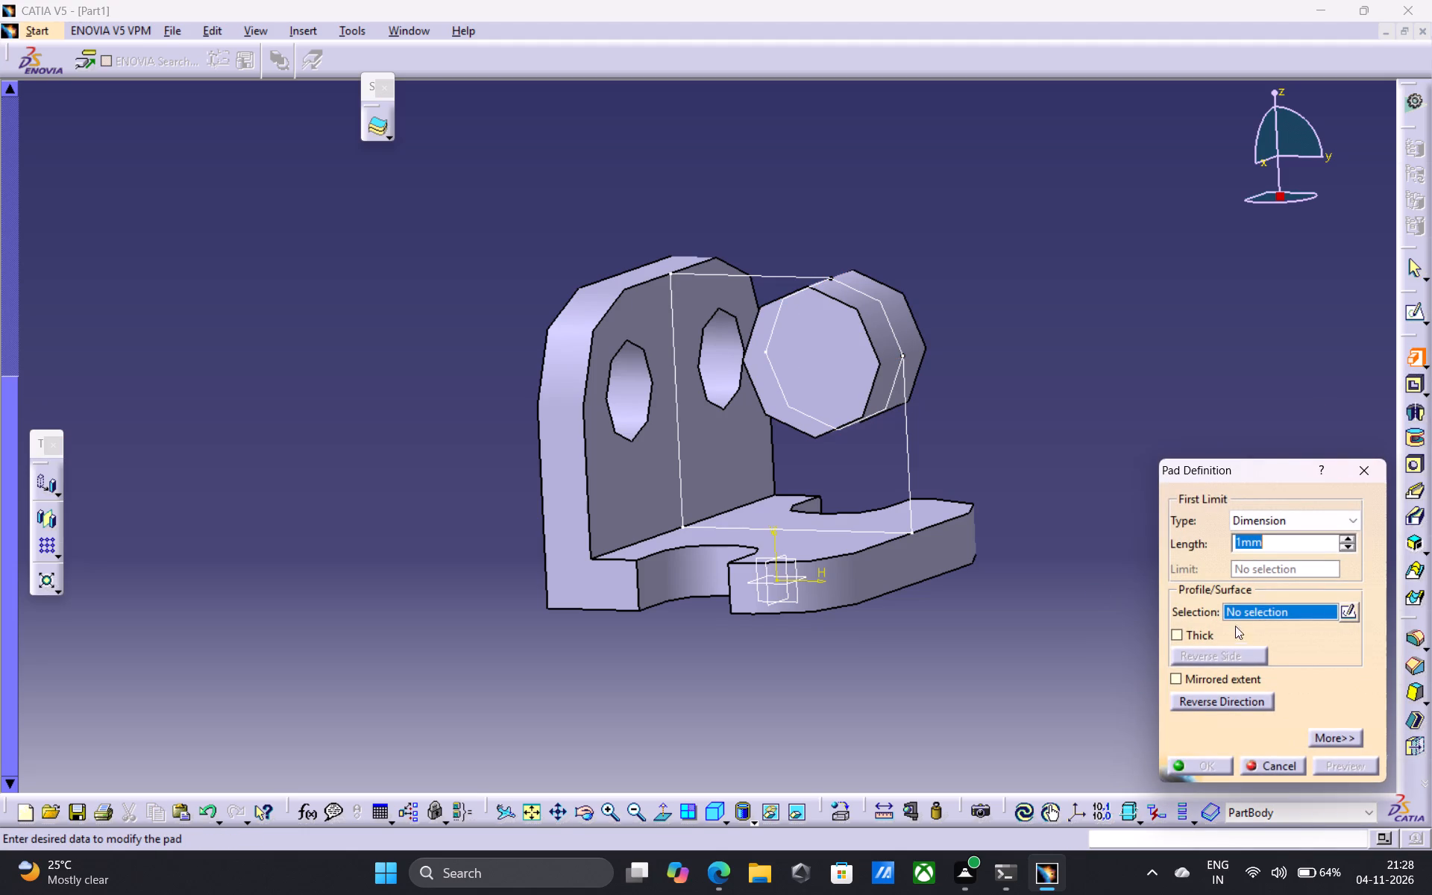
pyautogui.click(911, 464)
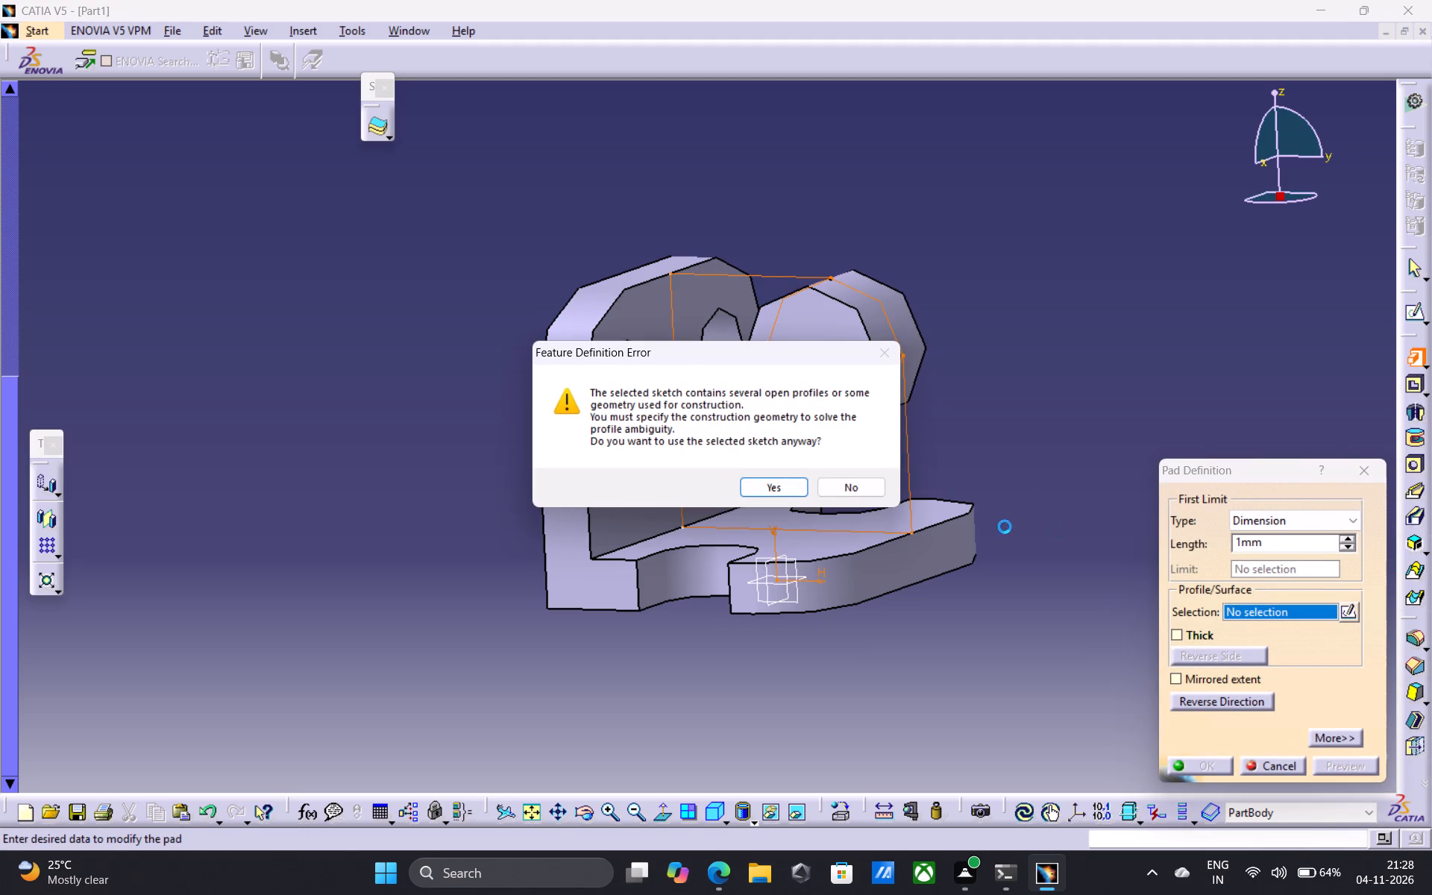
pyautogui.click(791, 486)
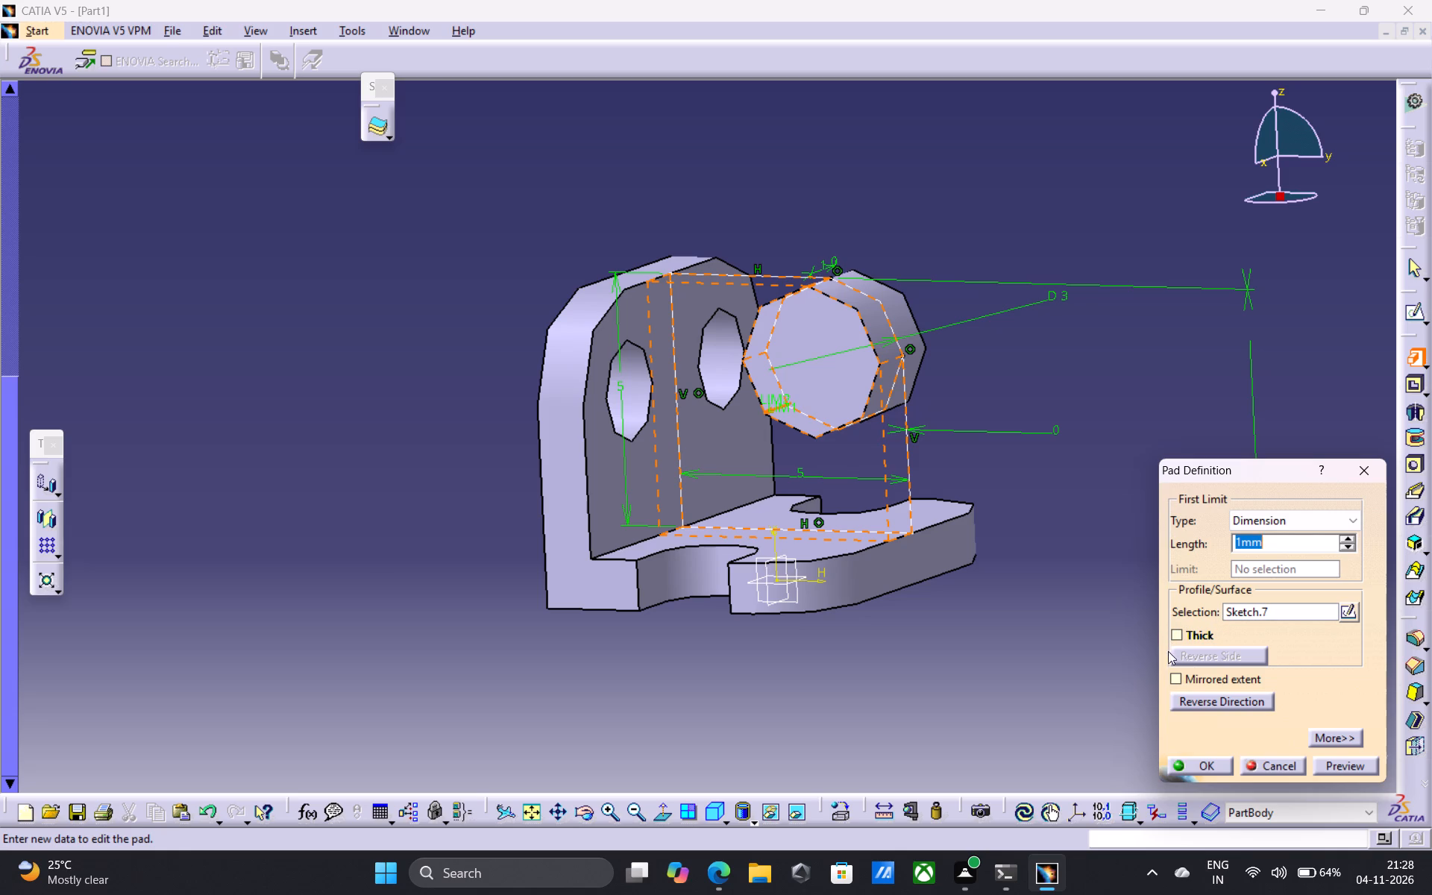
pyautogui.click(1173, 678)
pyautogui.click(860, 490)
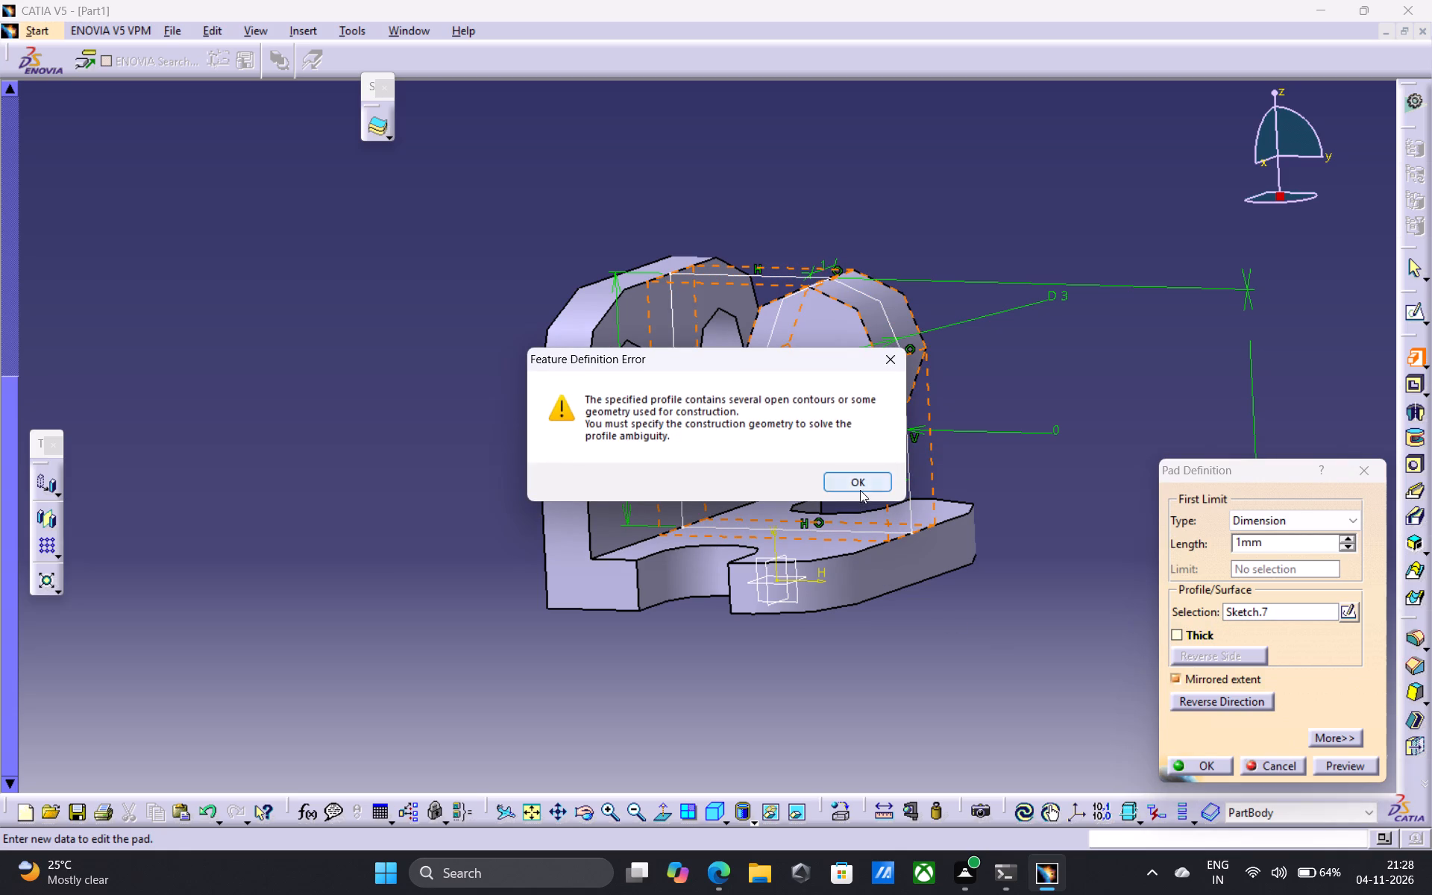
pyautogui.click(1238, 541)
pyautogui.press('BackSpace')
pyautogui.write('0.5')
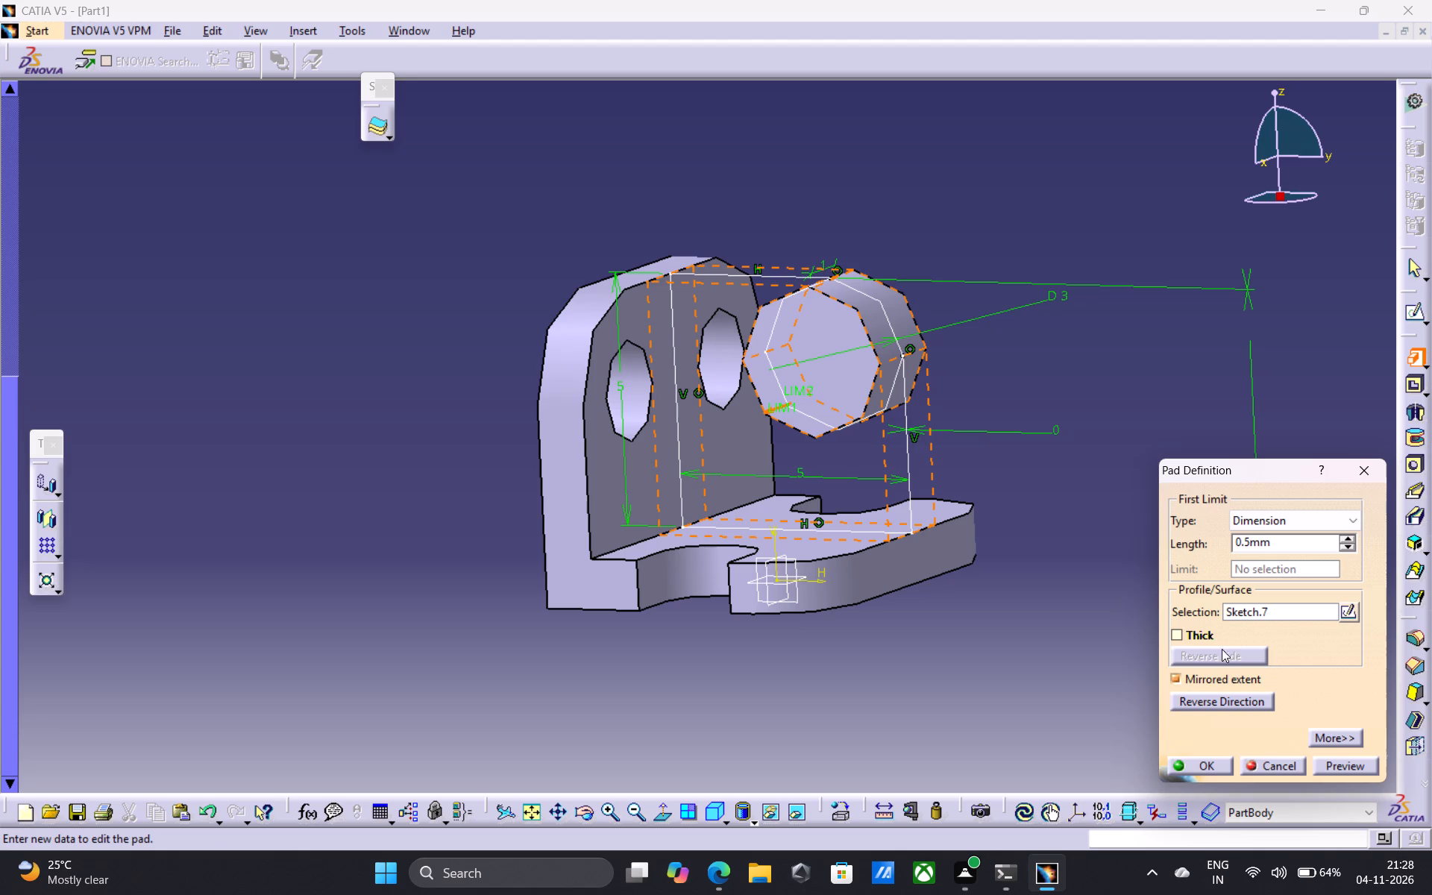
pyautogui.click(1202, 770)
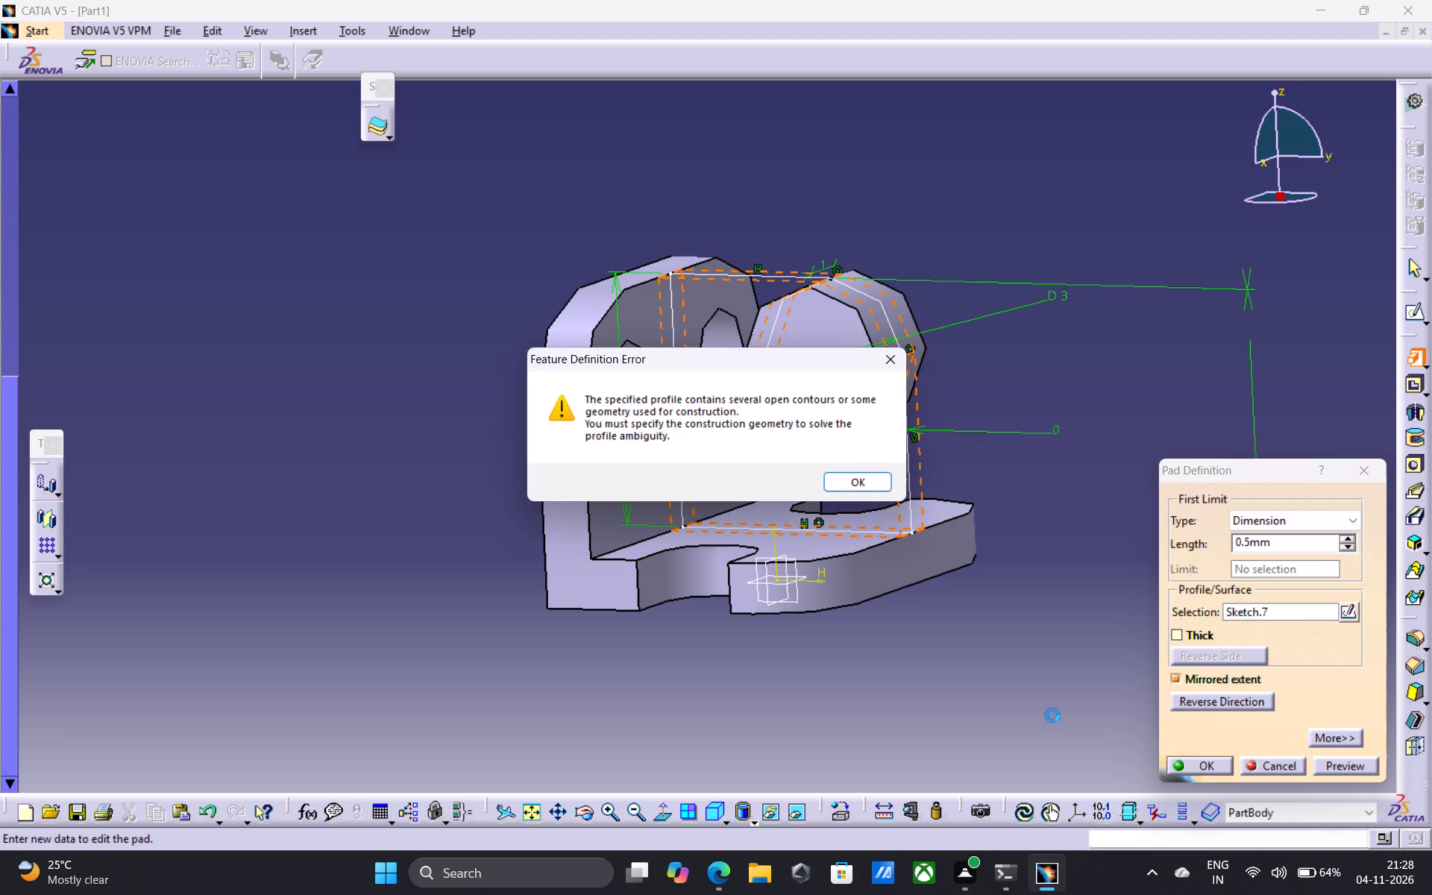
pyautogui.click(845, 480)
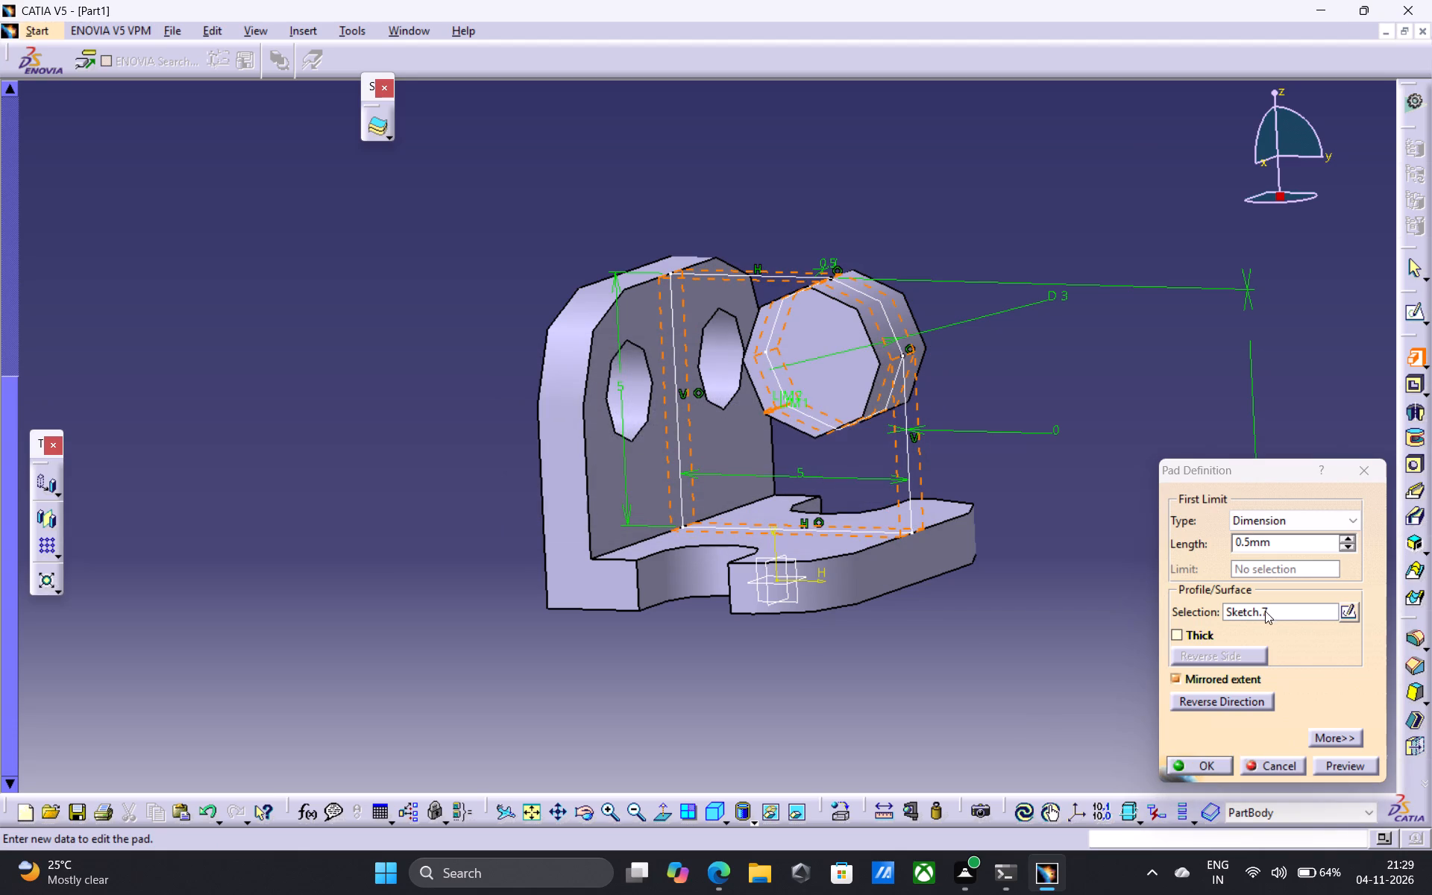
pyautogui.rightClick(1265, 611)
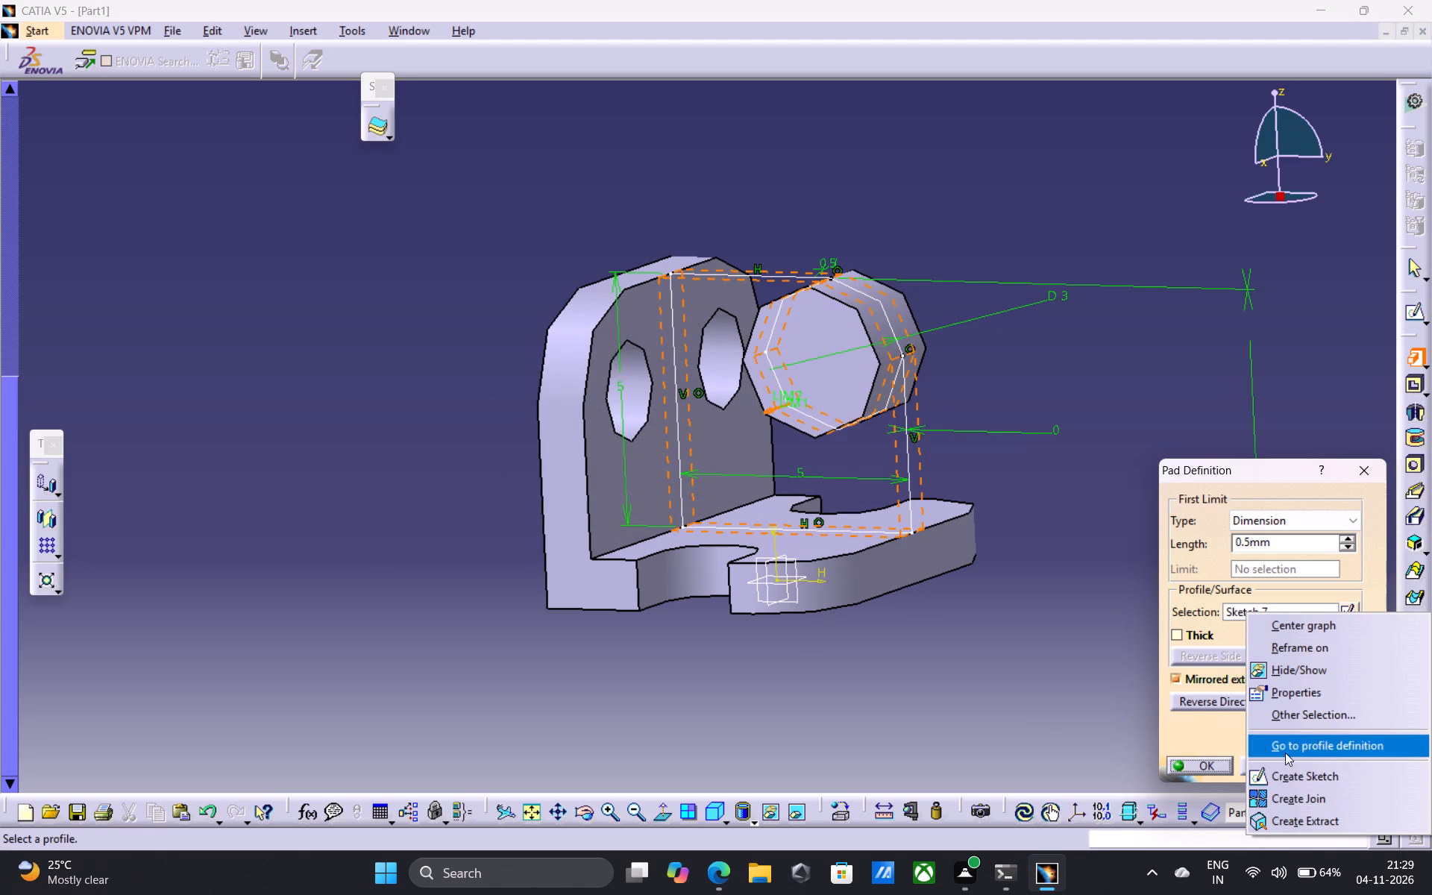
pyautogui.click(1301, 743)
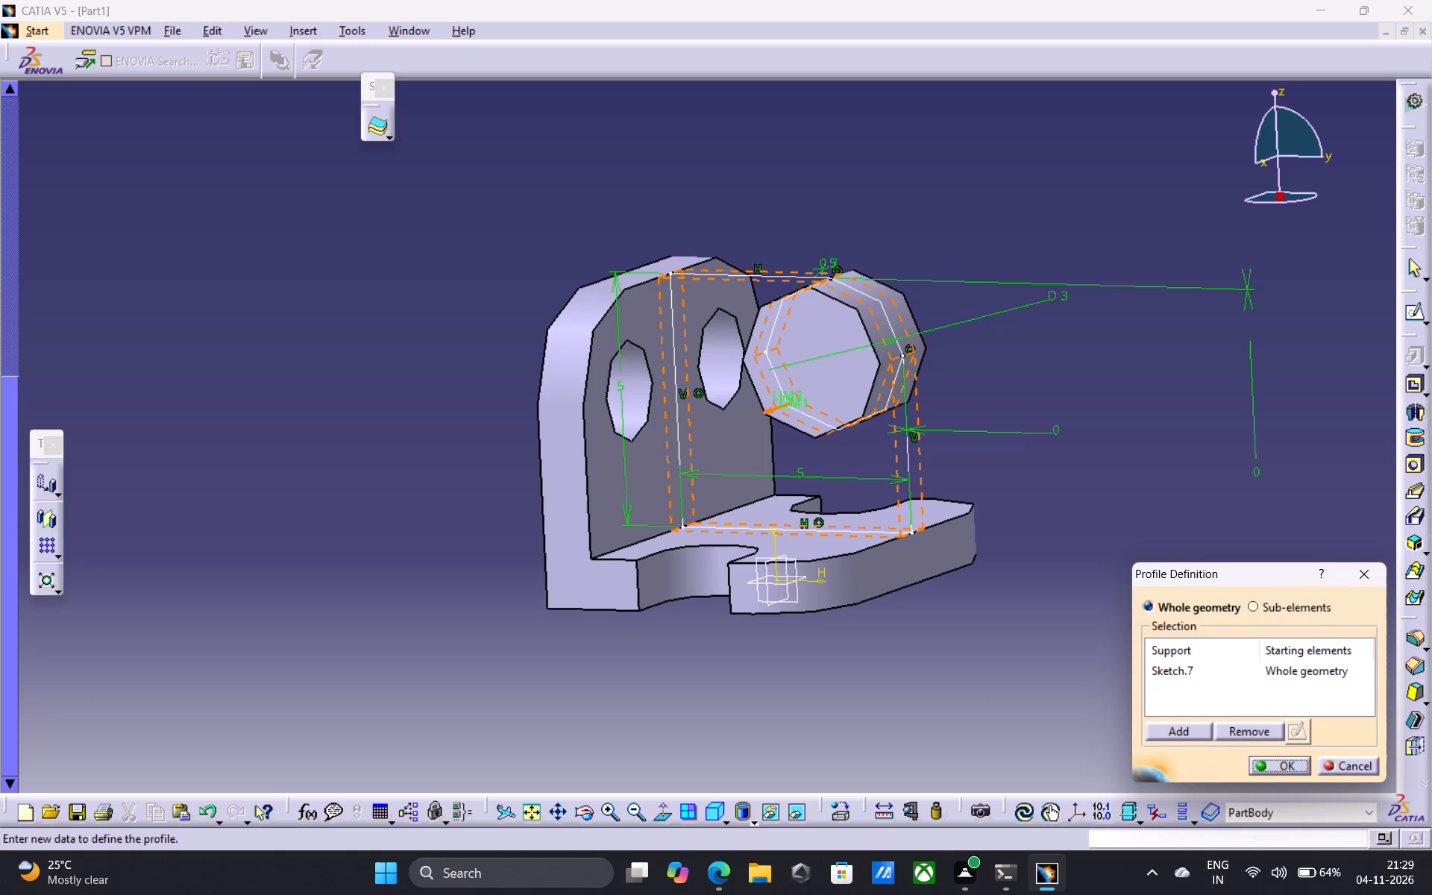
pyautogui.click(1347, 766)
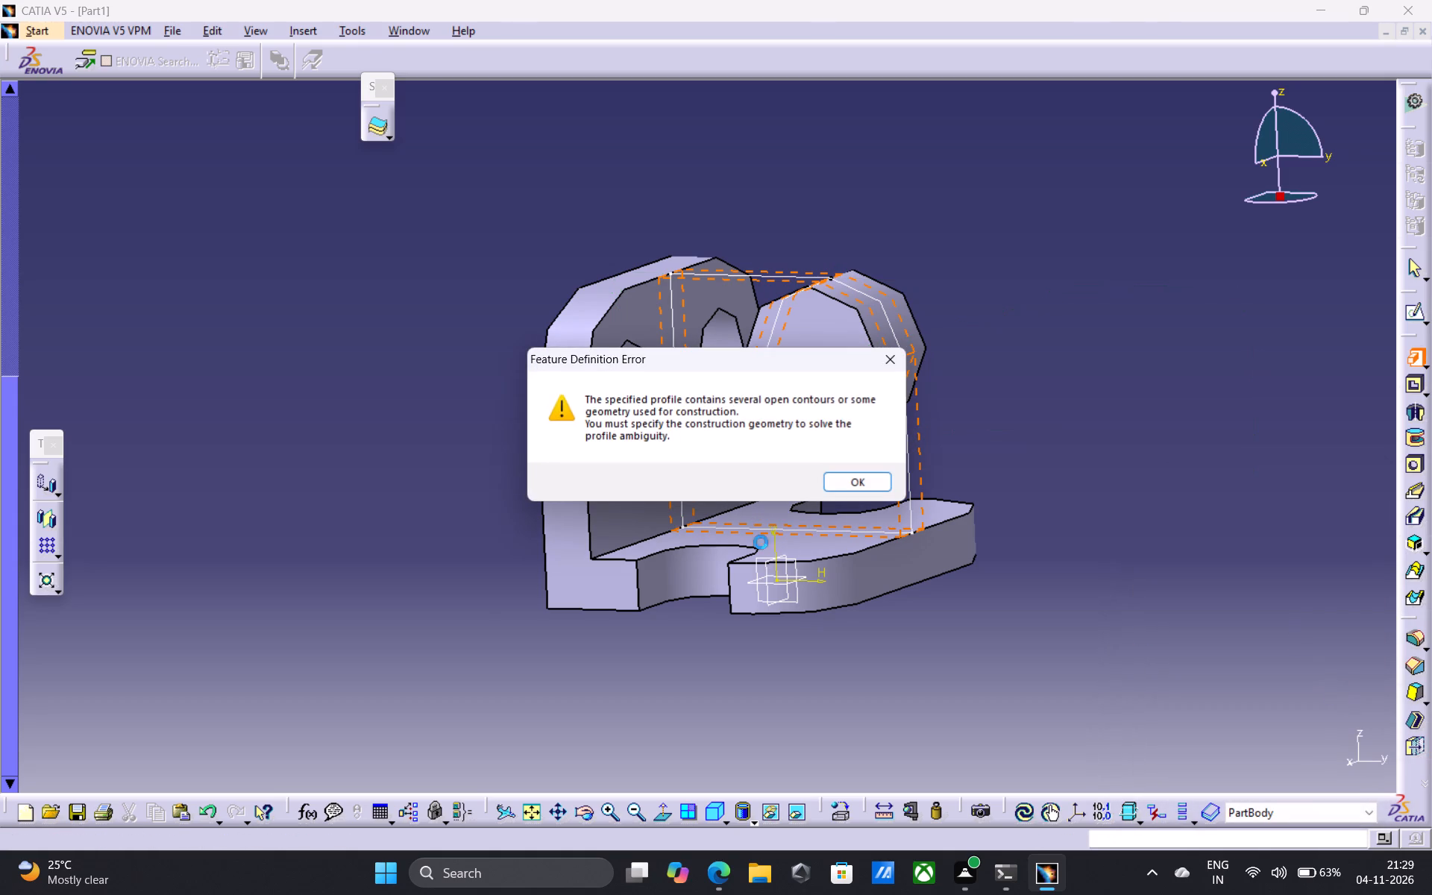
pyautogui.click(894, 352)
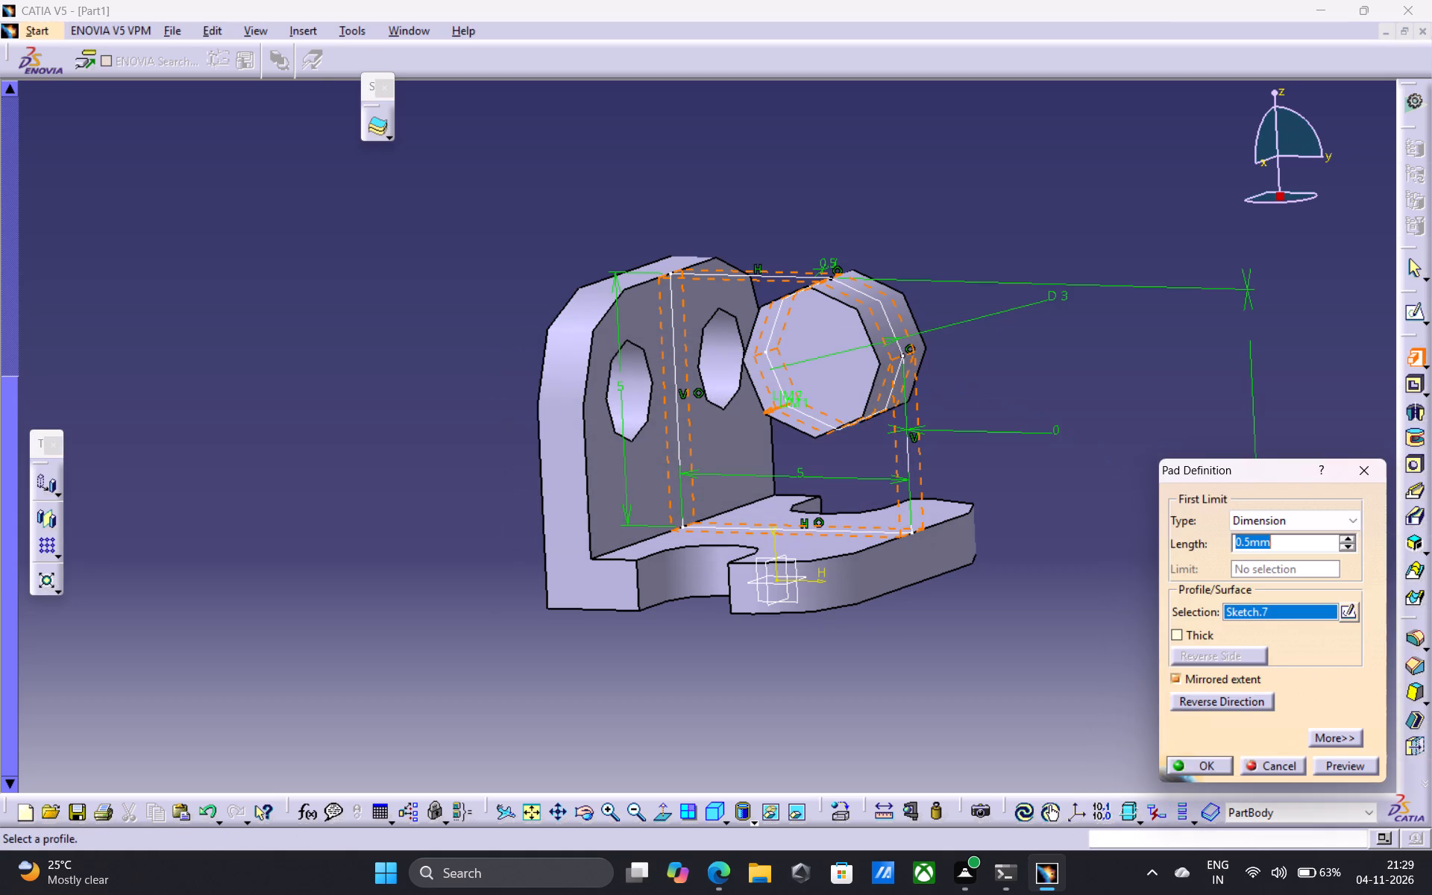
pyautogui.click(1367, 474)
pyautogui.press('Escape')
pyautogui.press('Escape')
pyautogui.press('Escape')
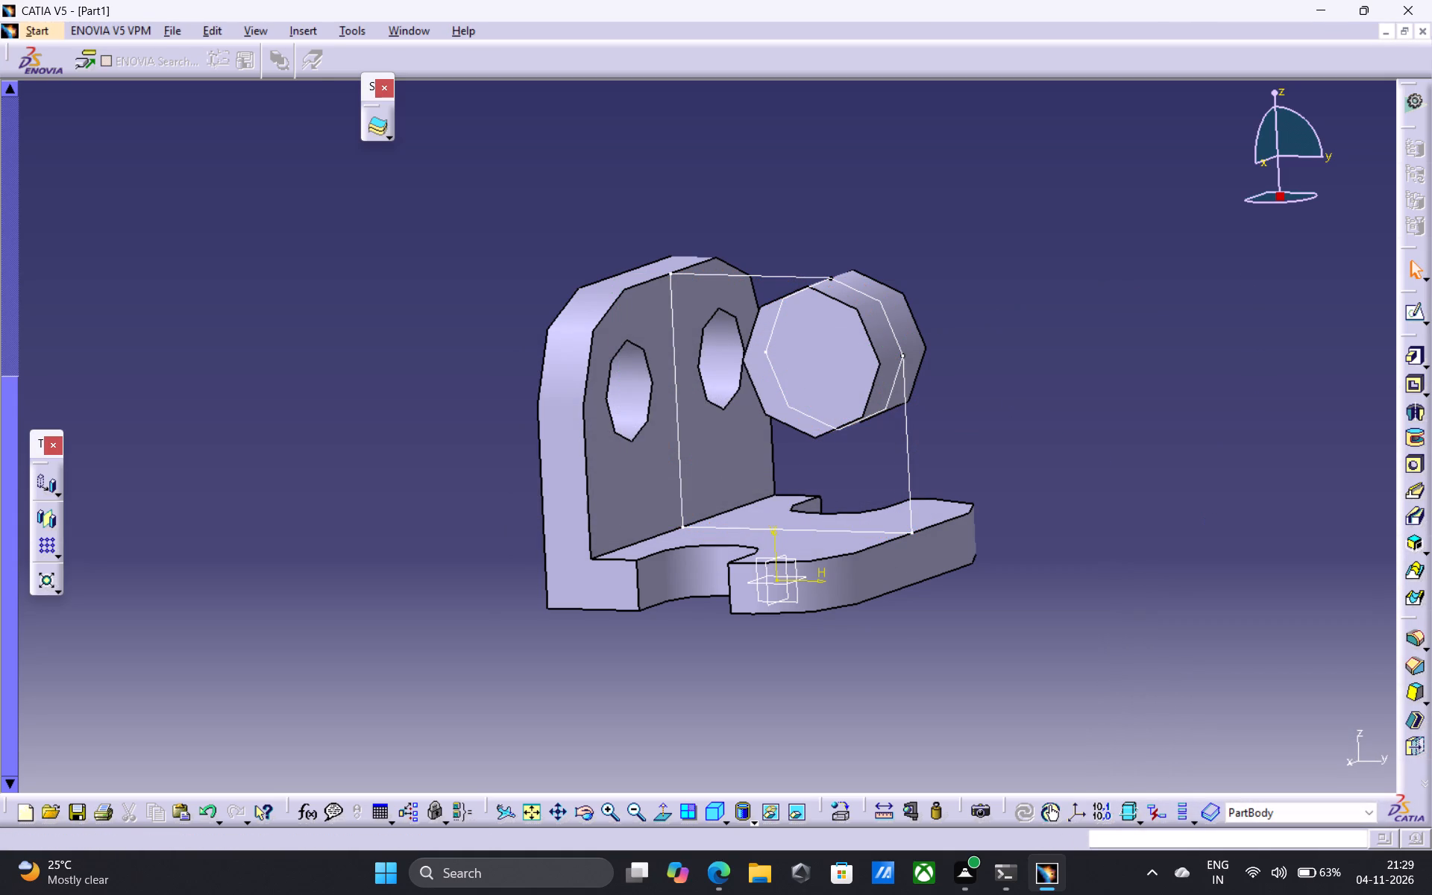
# Pad the square outline with its rounded corner from the same sketch by 0.5 mm with mirrored extent.
pyautogui.click(1416, 346)
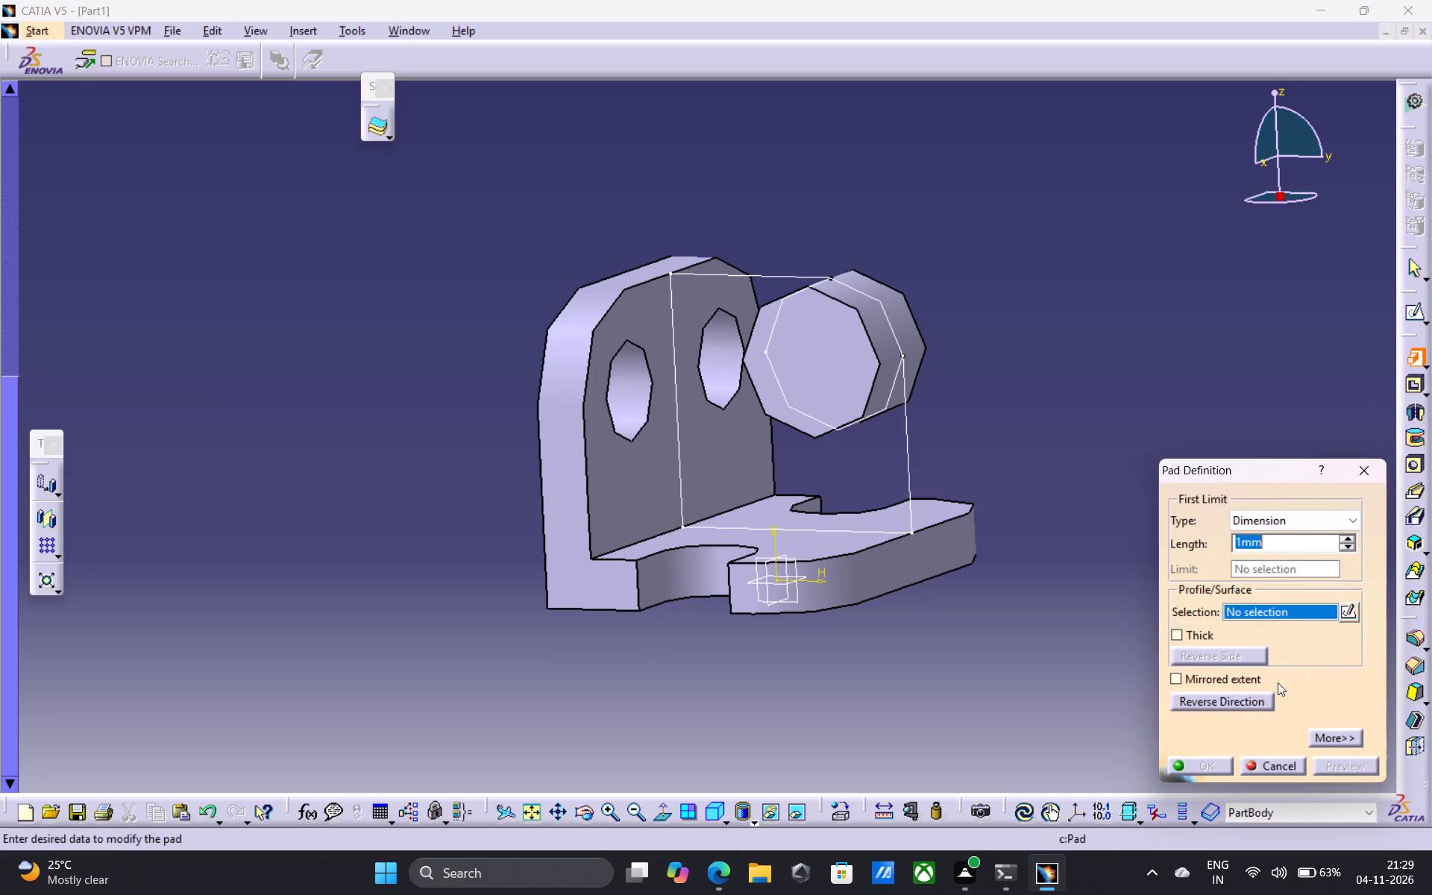
pyautogui.rightClick(1276, 611)
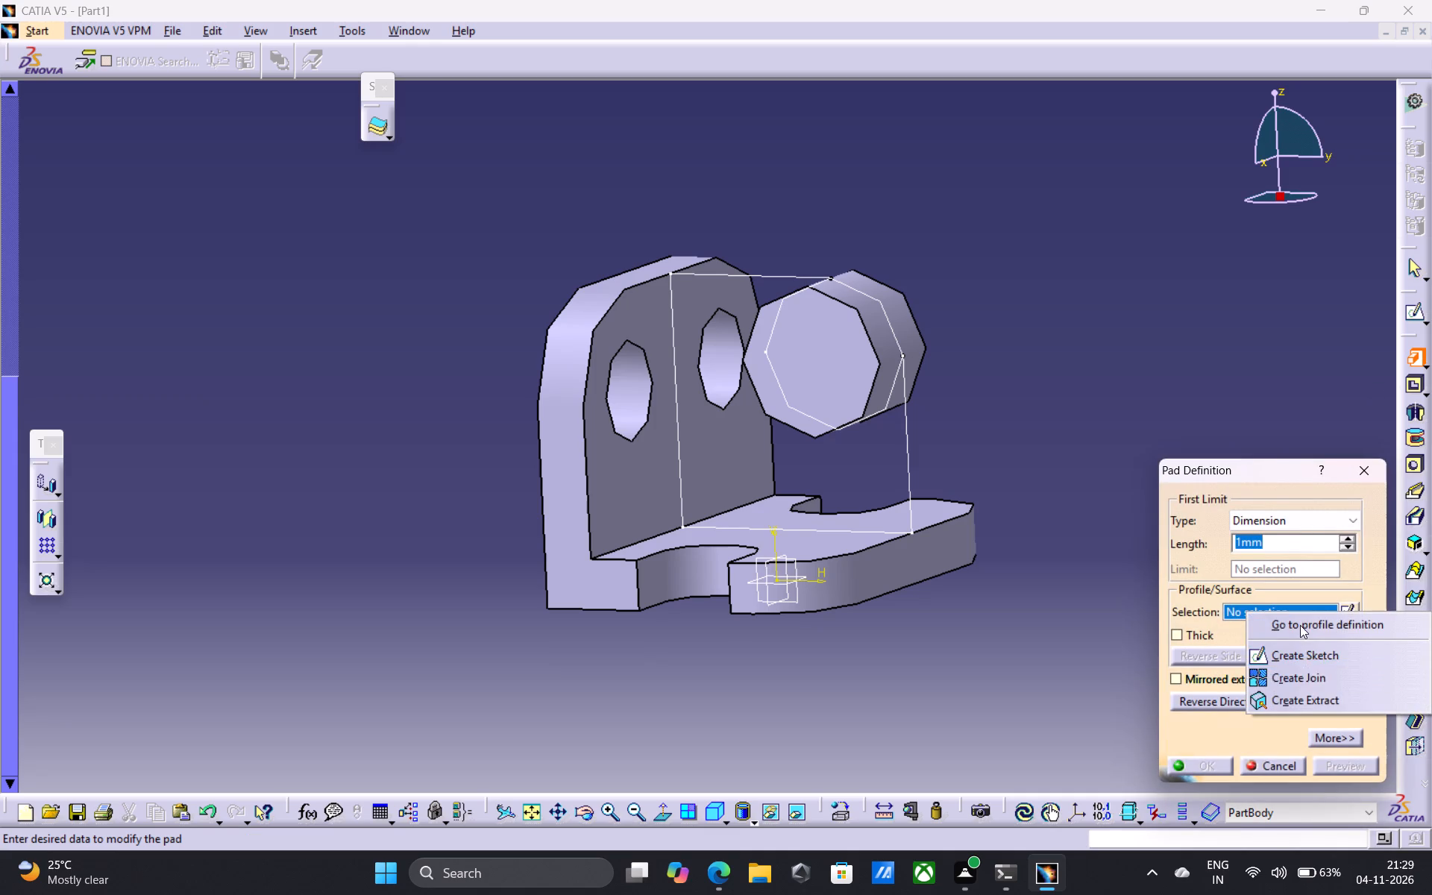
pyautogui.click(1300, 625)
pyautogui.click(1252, 608)
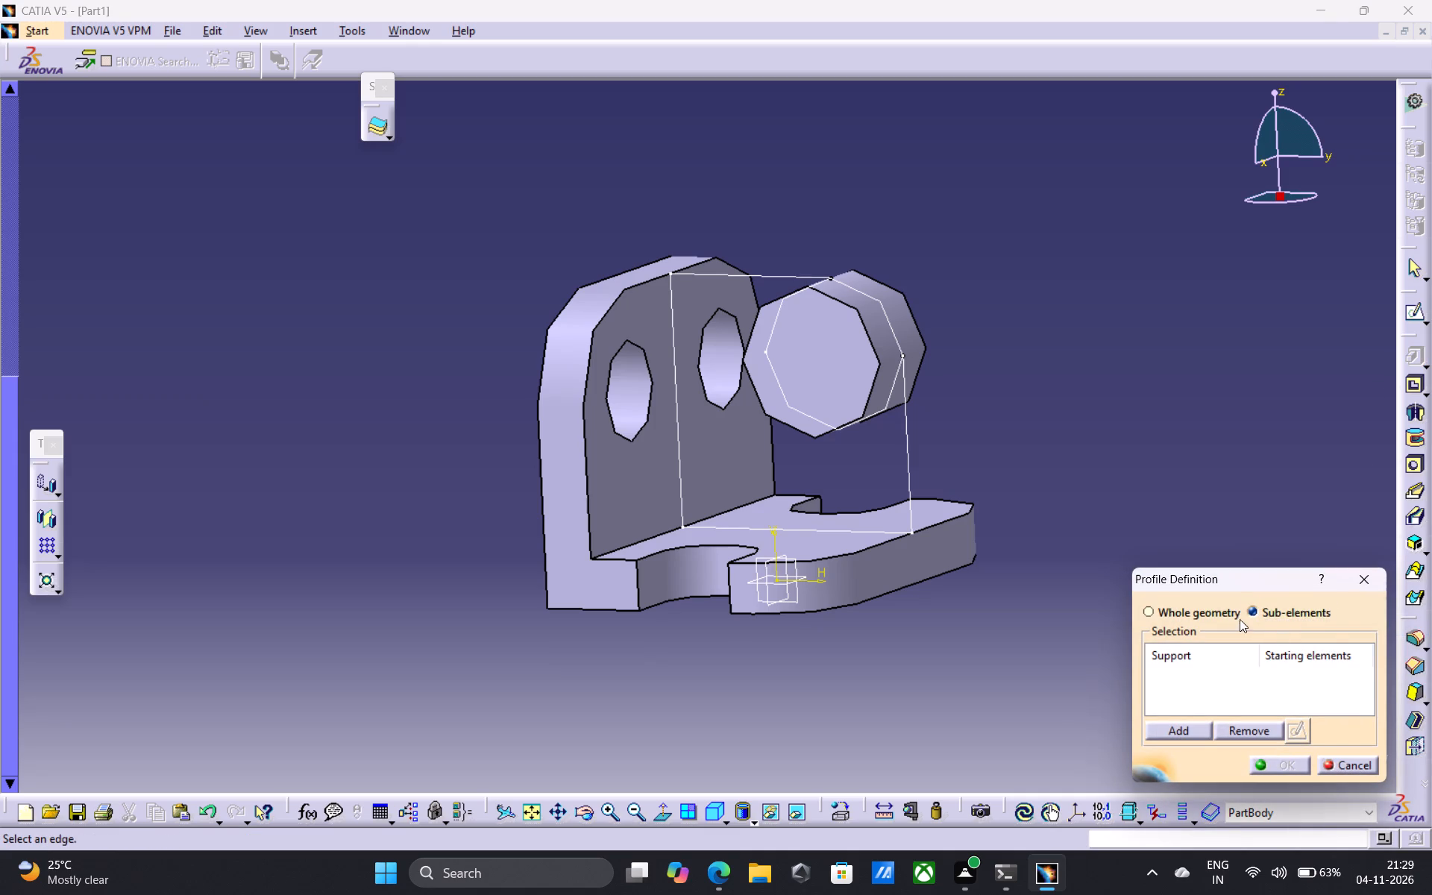
pyautogui.click(908, 471)
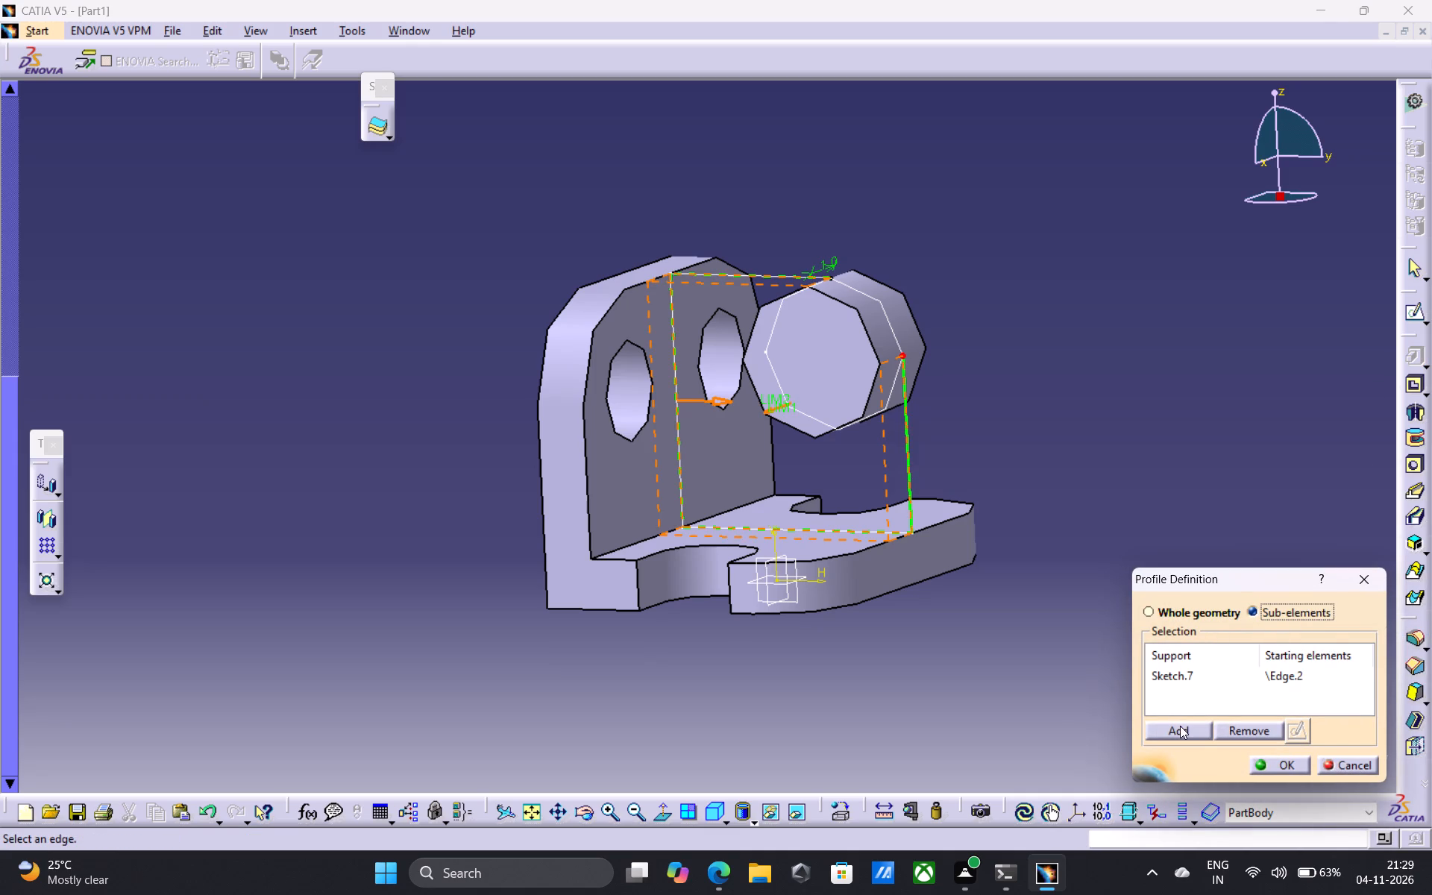
pyautogui.click(1180, 725)
pyautogui.click(1259, 767)
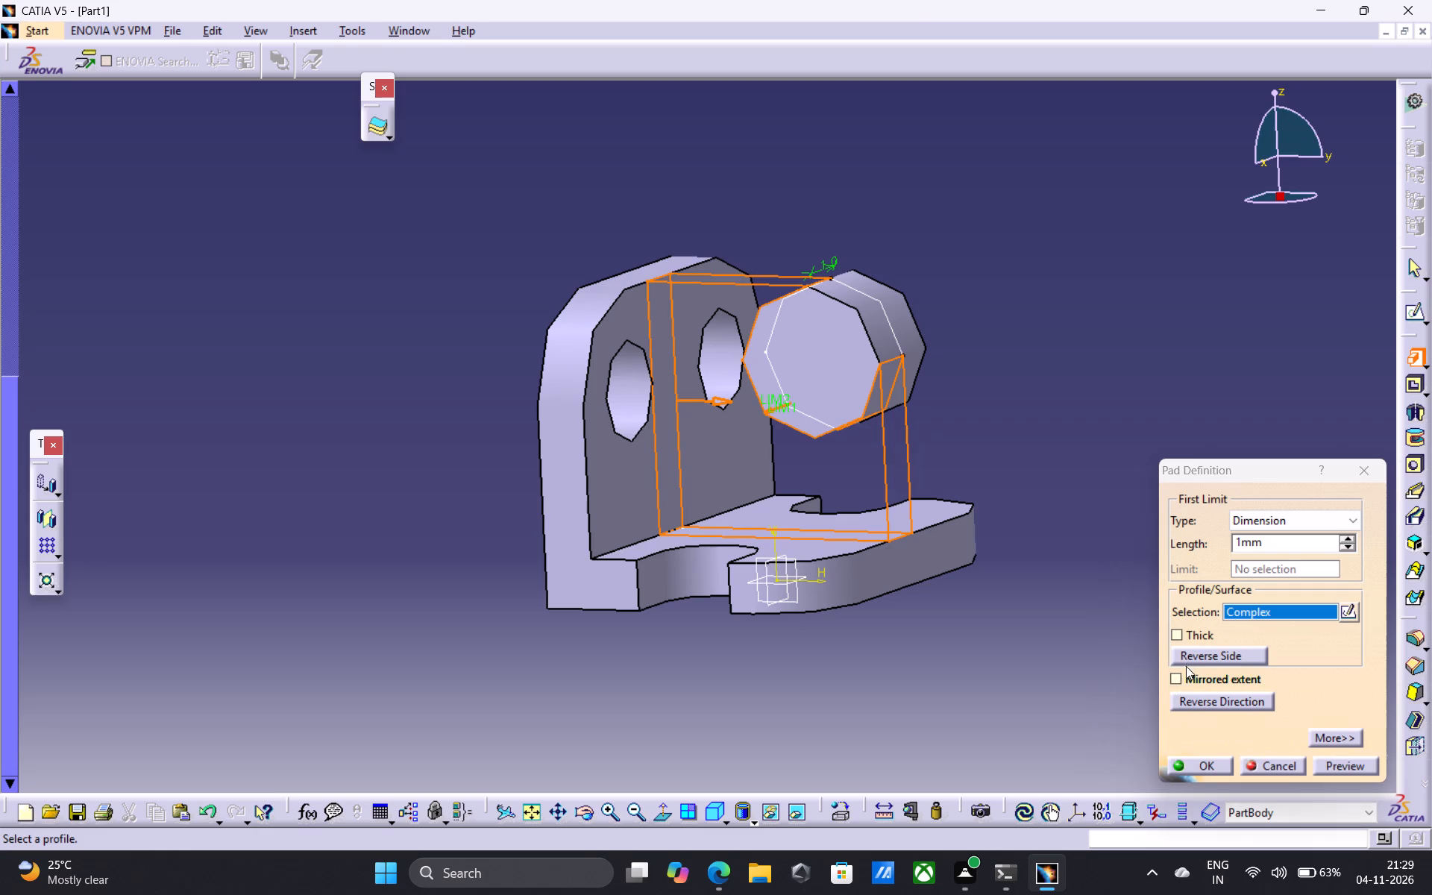
pyautogui.click(1173, 679)
pyautogui.click(1239, 541)
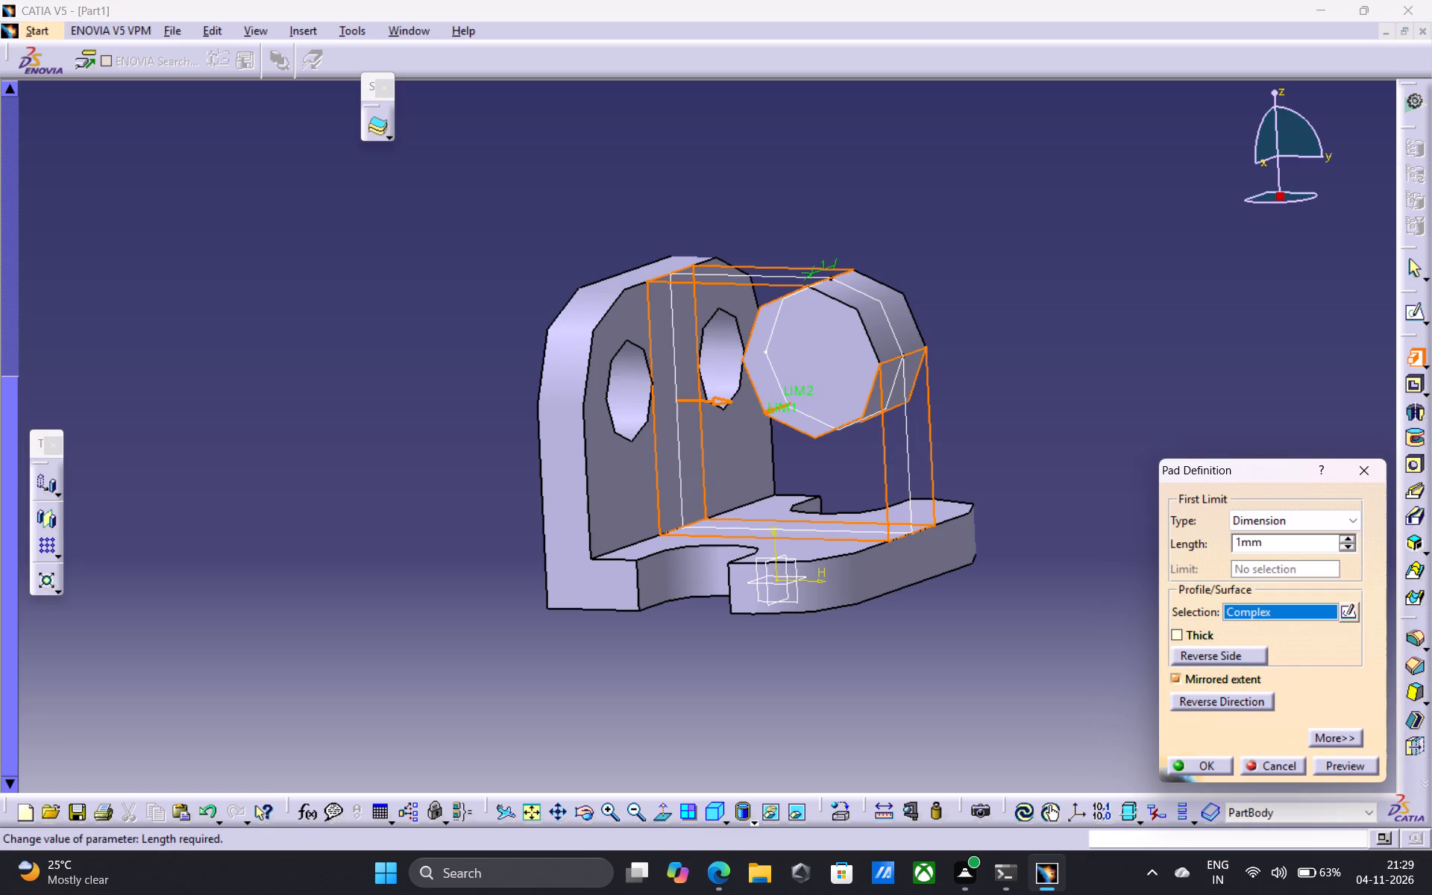
pyautogui.press('BackSpace')
pyautogui.write('0.5')
pyautogui.press('Return')
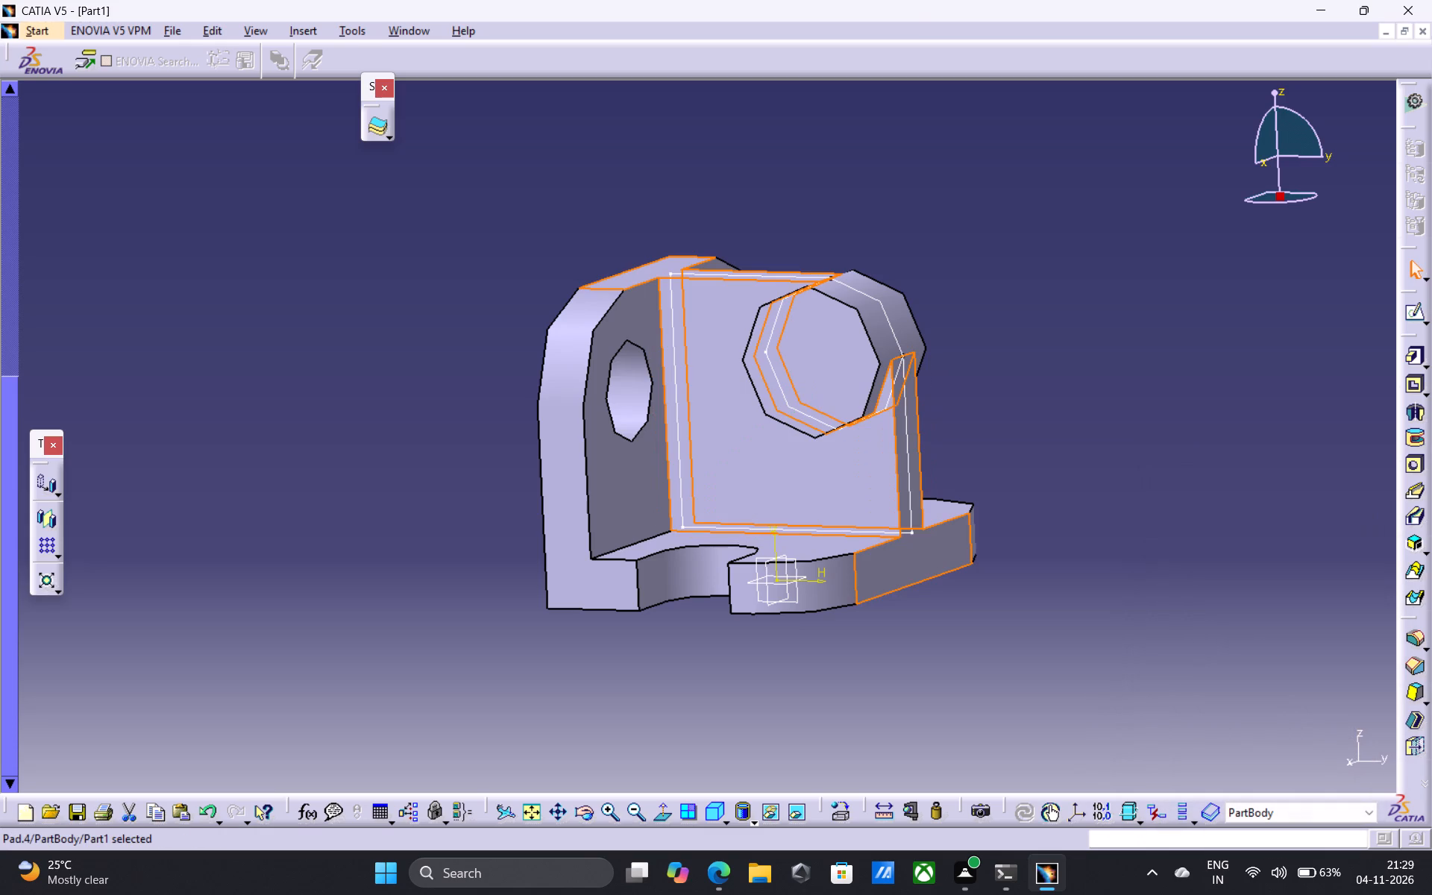
# Sketch a circle at the centre of the boss's flat front face and set its diameter to 1.5 mm.
pyautogui.click(821, 350)
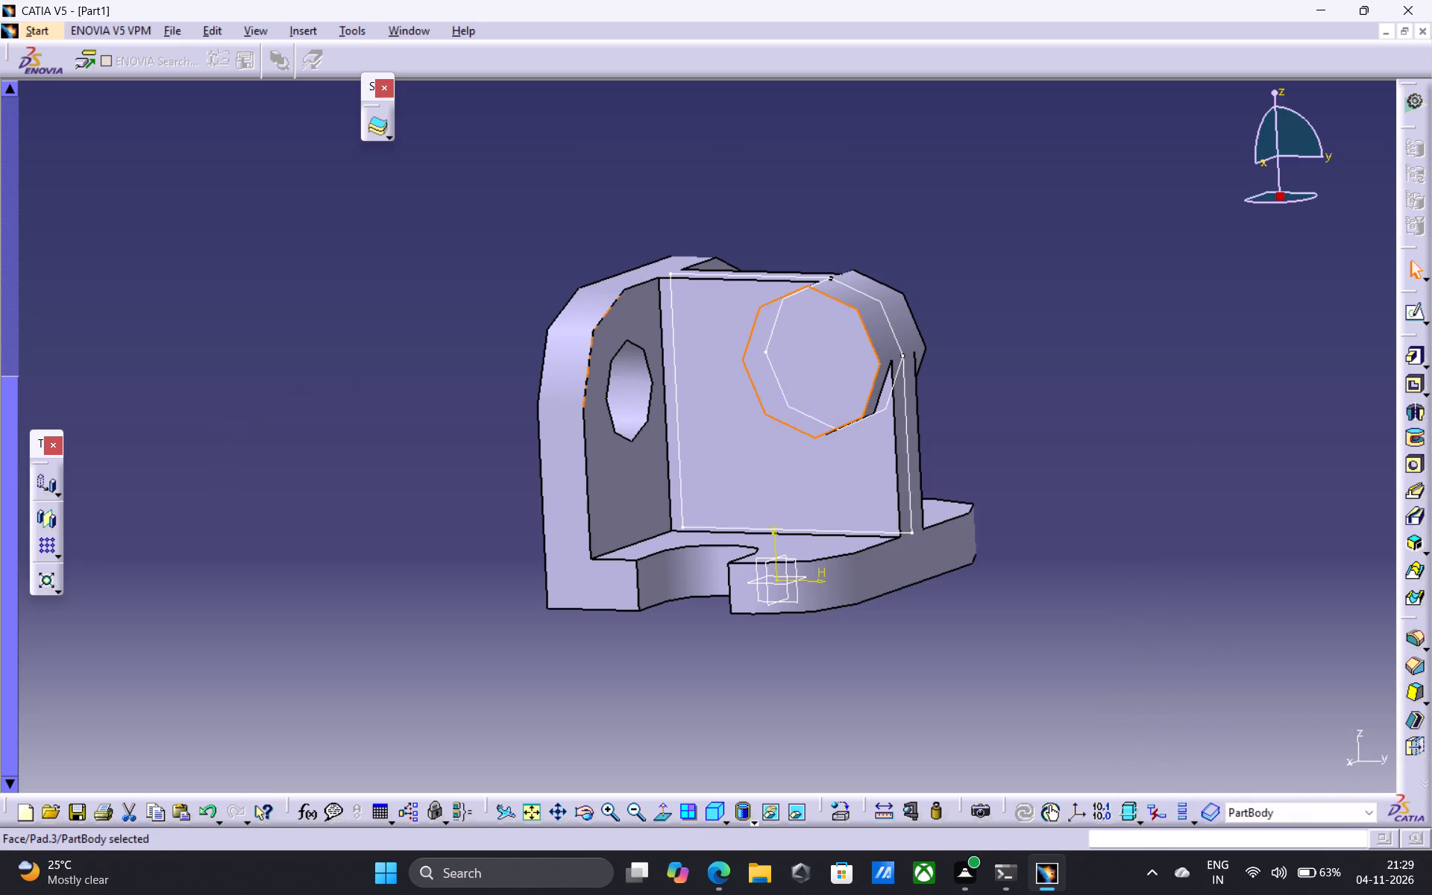
pyautogui.click(1411, 313)
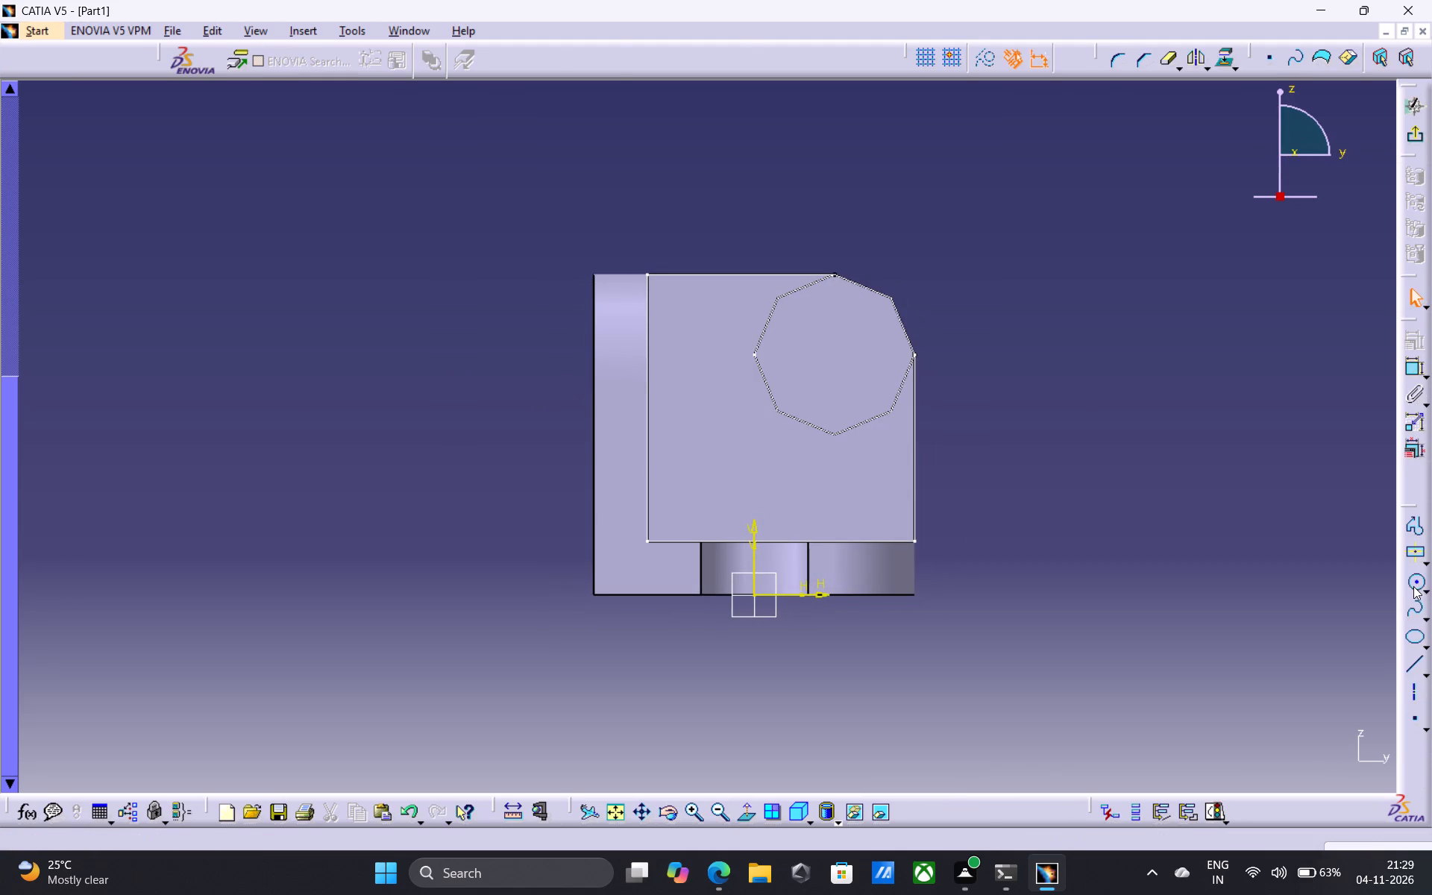
pyautogui.click(1413, 585)
pyautogui.click(835, 353)
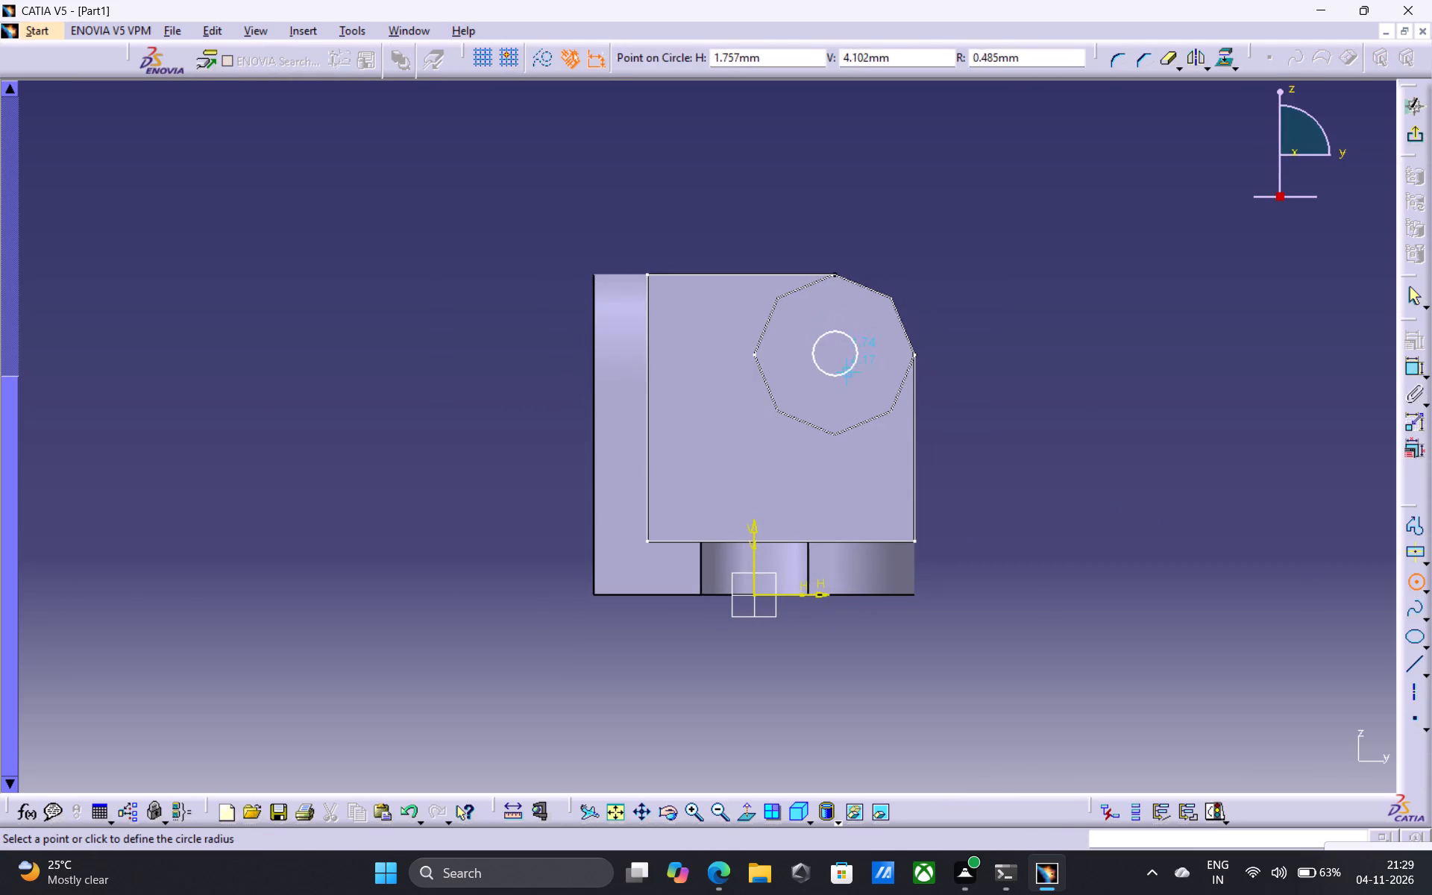
pyautogui.click(852, 382)
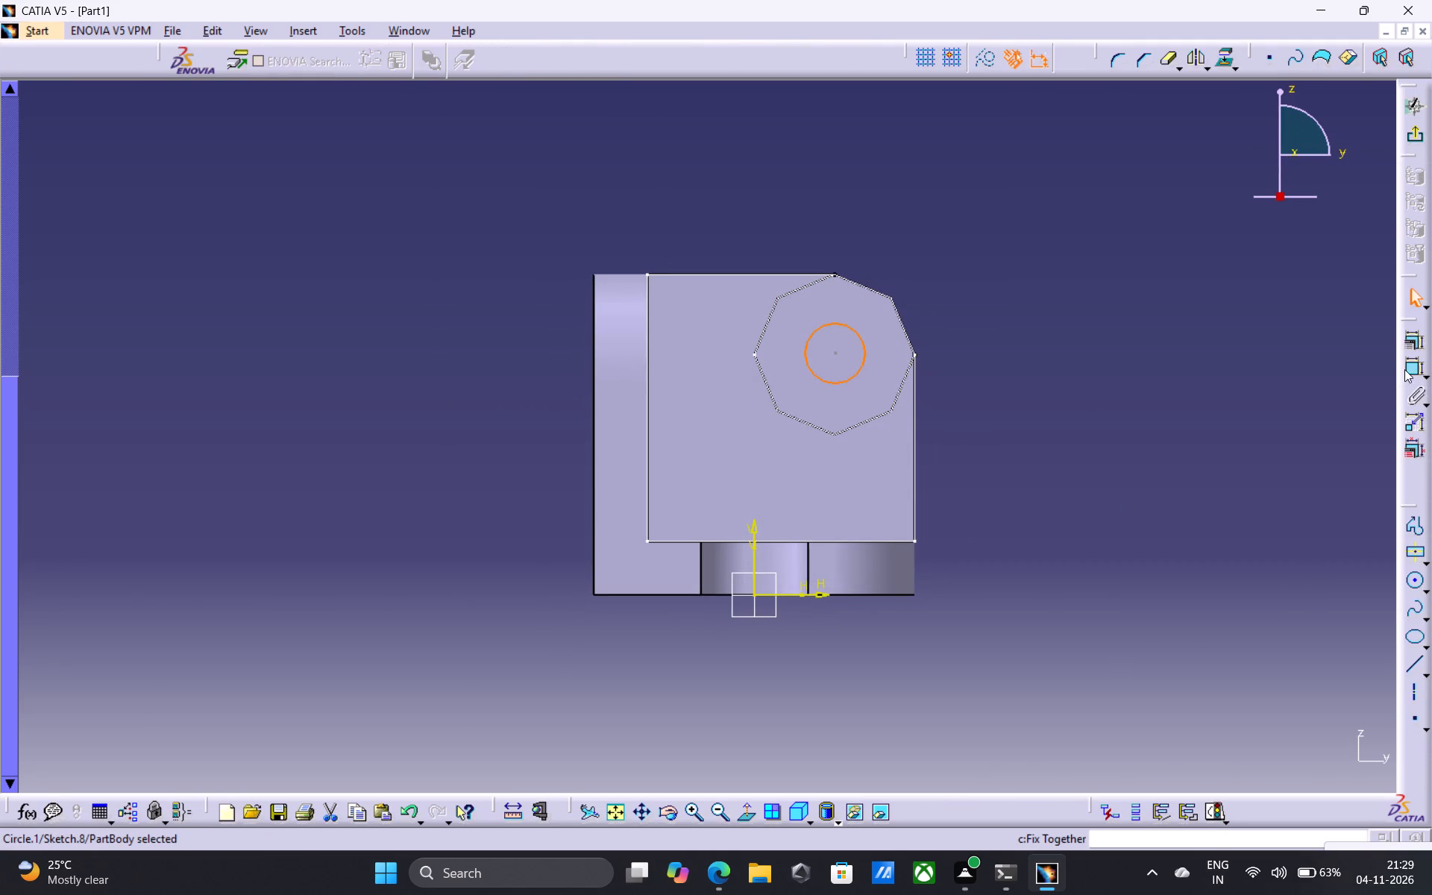
pyautogui.click(1414, 365)
pyautogui.click(1129, 304)
pyautogui.doubleClick(1142, 296)
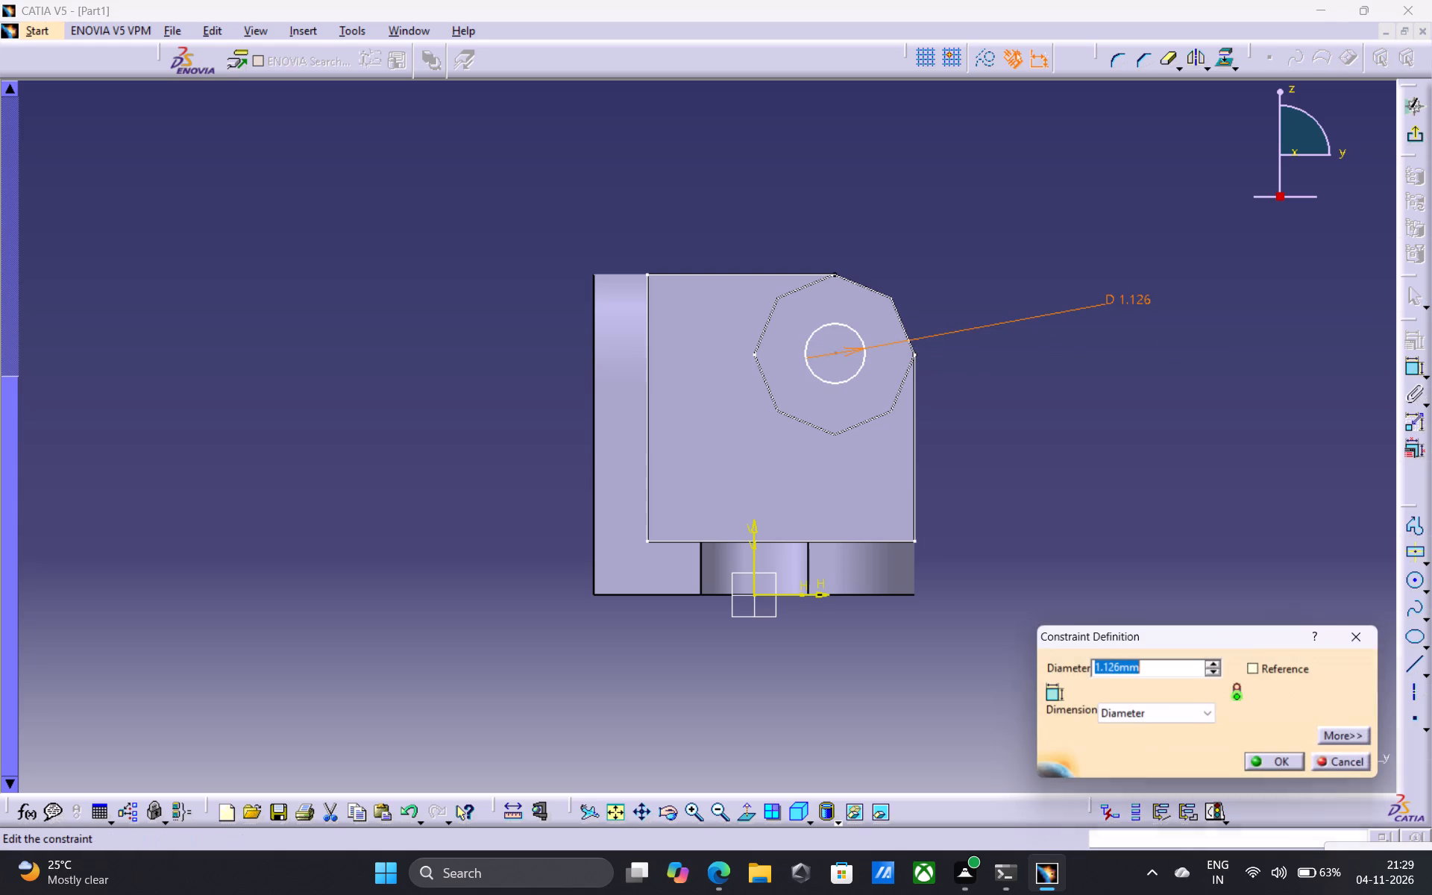
pyautogui.write('1.5')
pyautogui.press('Return')
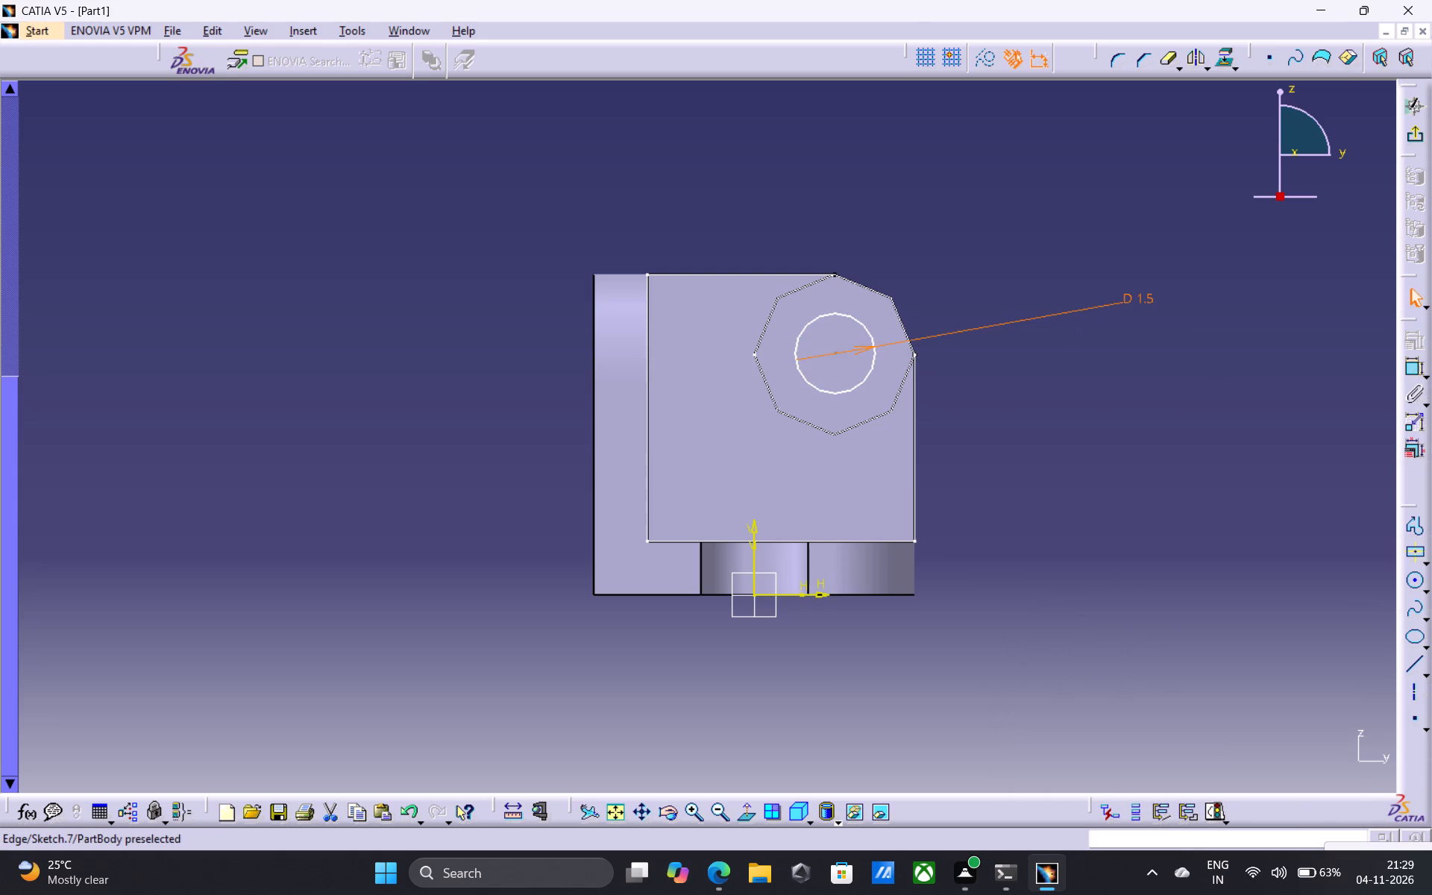
# Constrain the 1.5 mm circle concentric with the boss's outer edge and exit the sketch.
pyautogui.click(813, 284)
pyautogui.keyDown('ctrl'); pyautogui.click(844, 314); pyautogui.keyUp('ctrl')
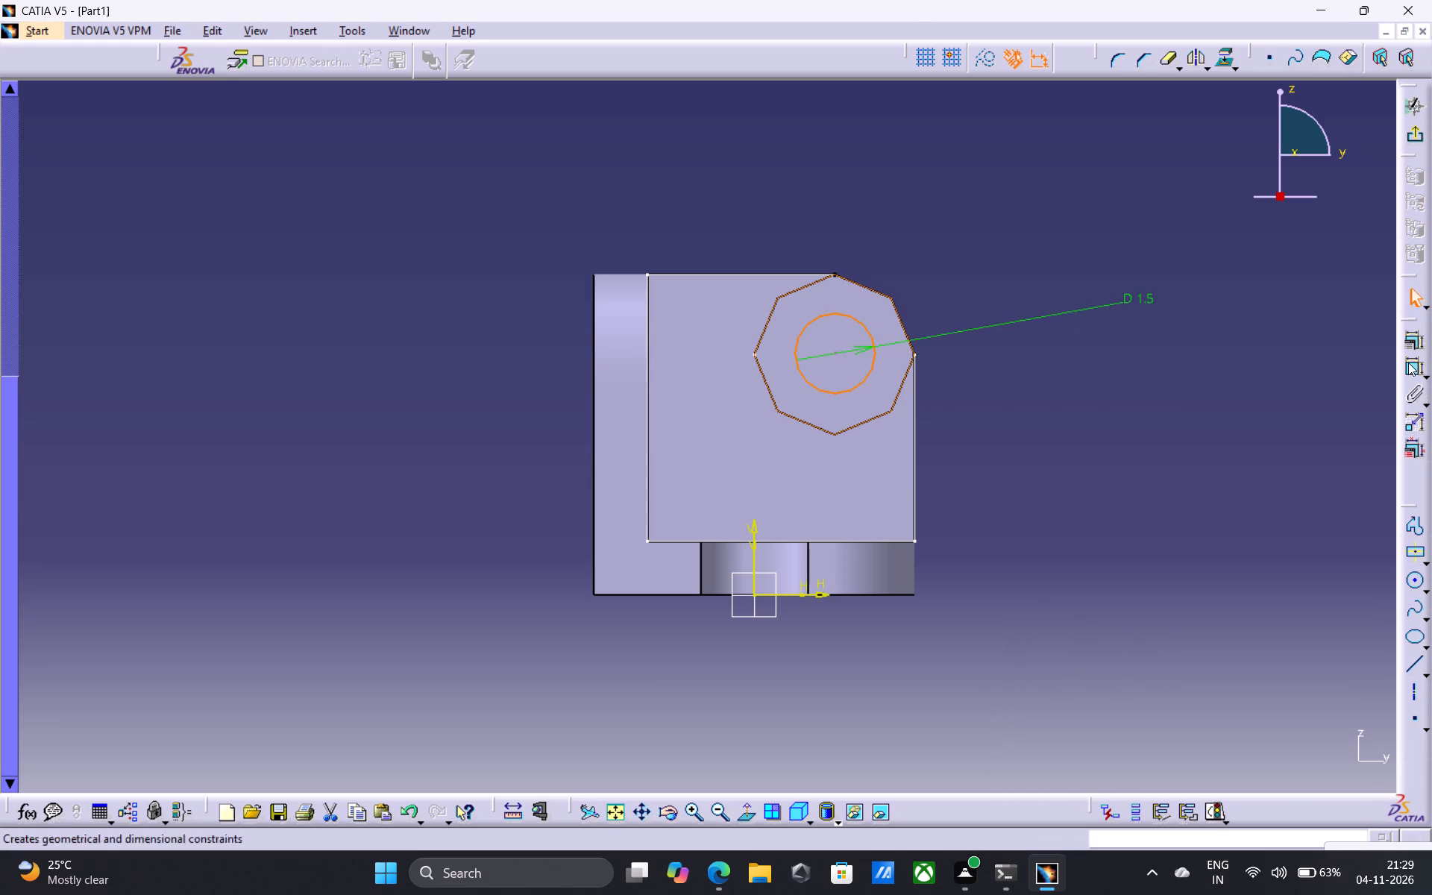
pyautogui.click(1415, 339)
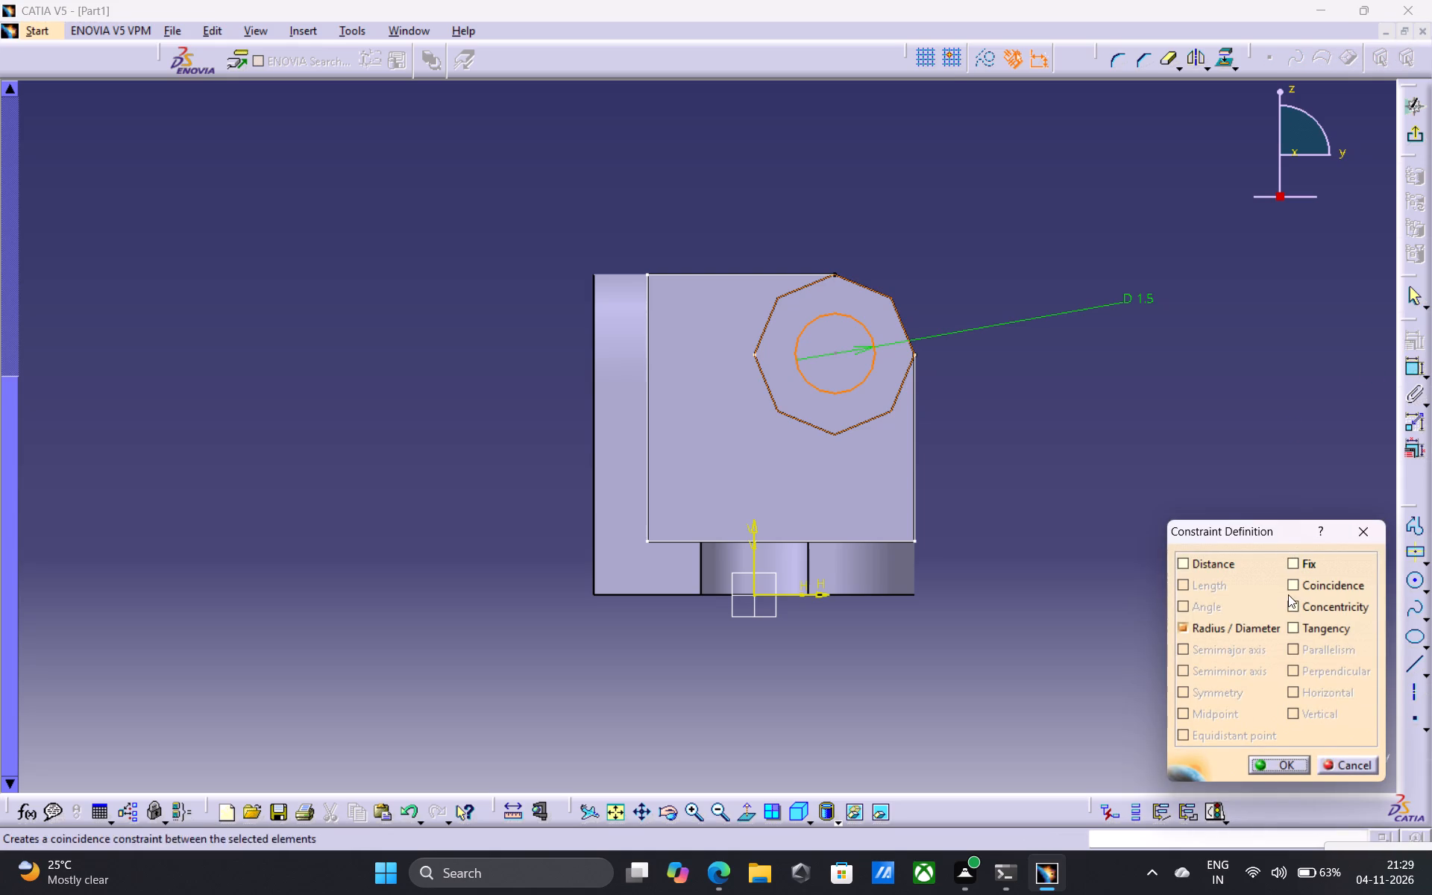
pyautogui.click(1293, 604)
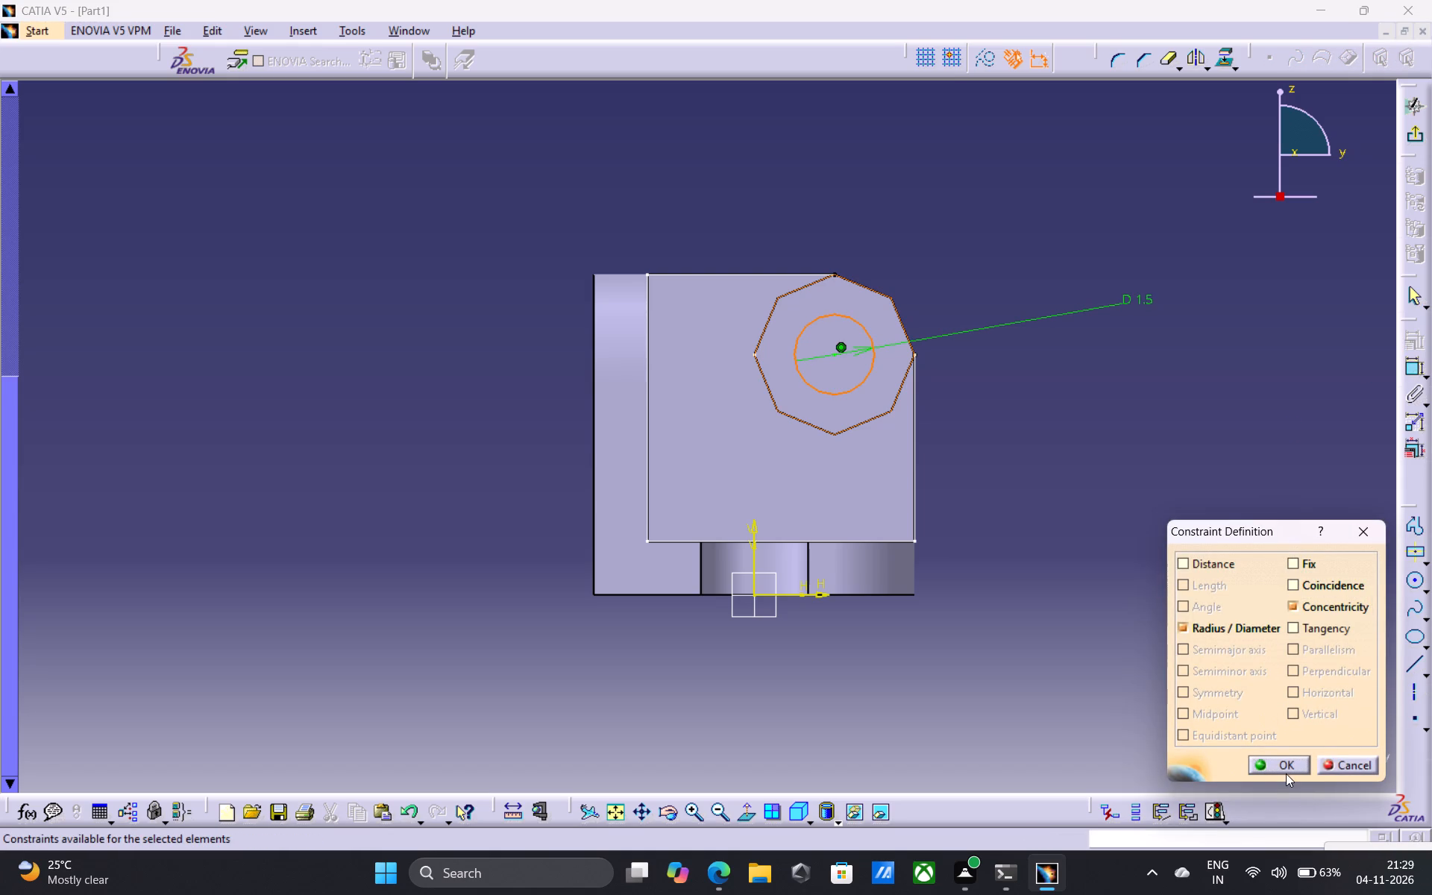
pyautogui.click(1283, 772)
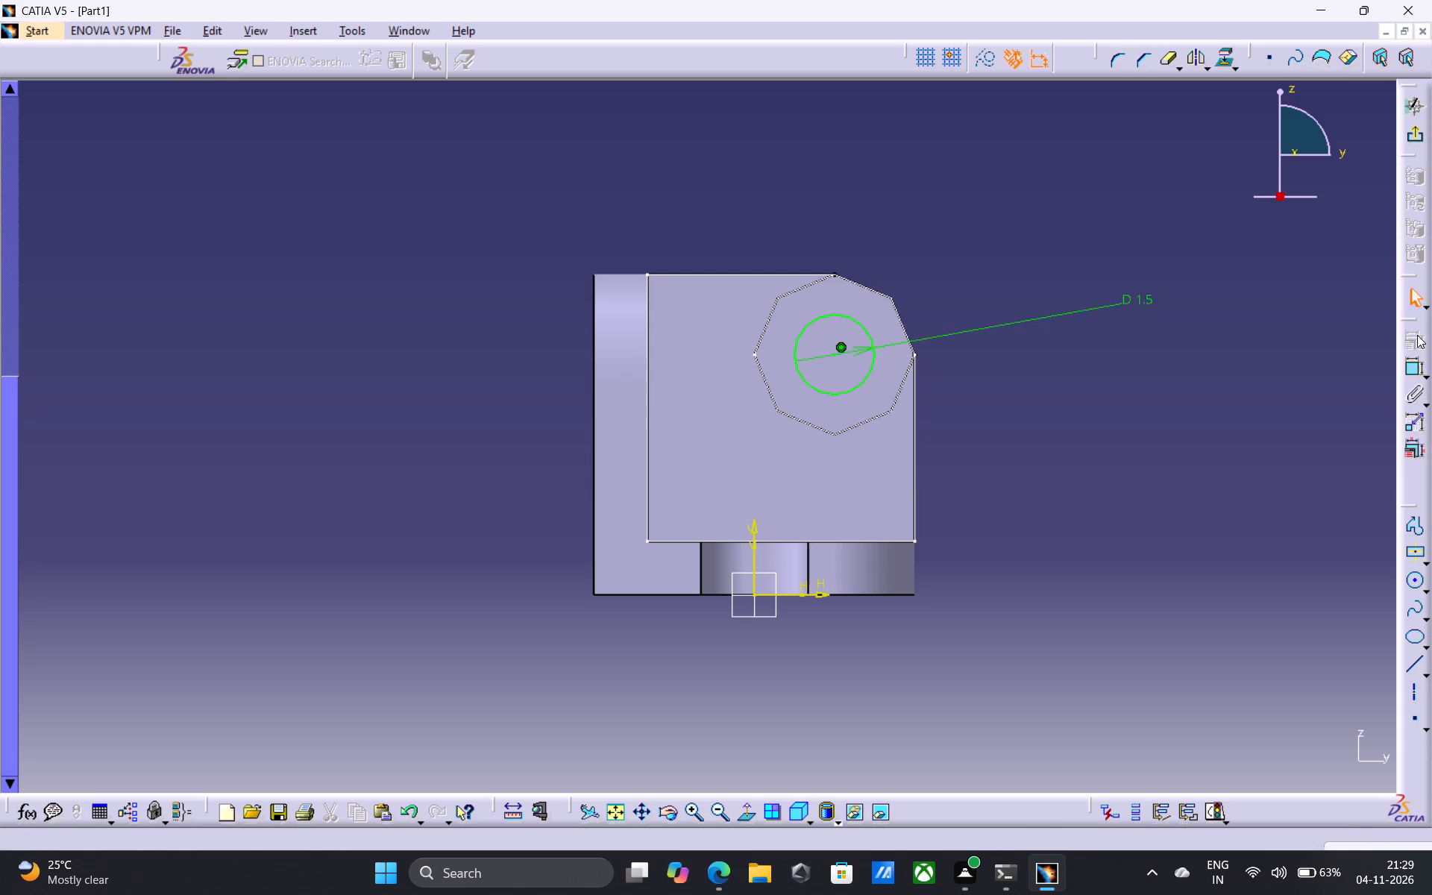
pyautogui.click(1422, 131)
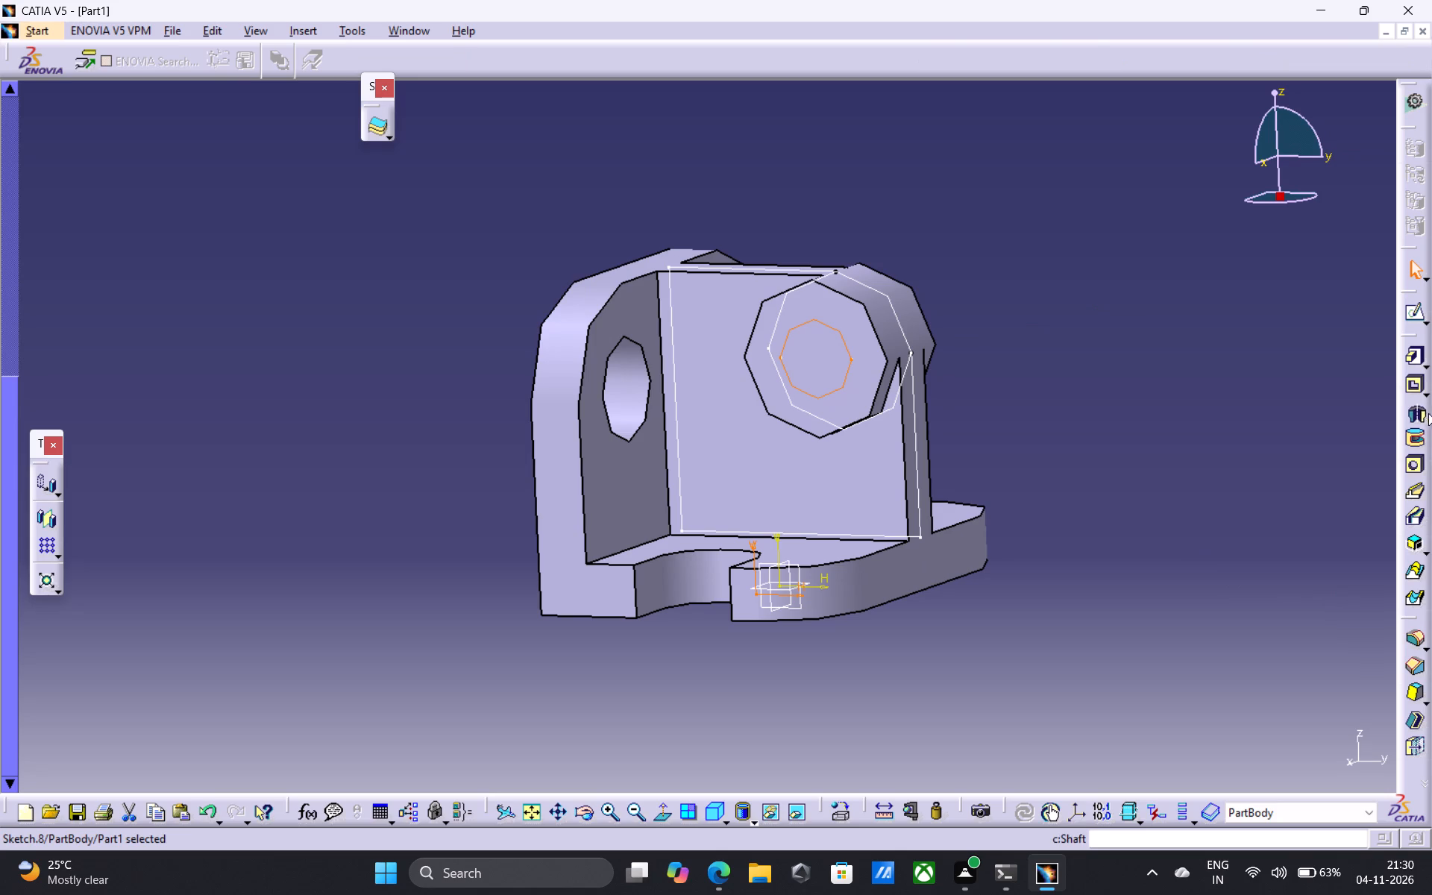
# Pocket the 1.5 mm circle through the boss with the limit type Up to last.
pyautogui.click(1417, 382)
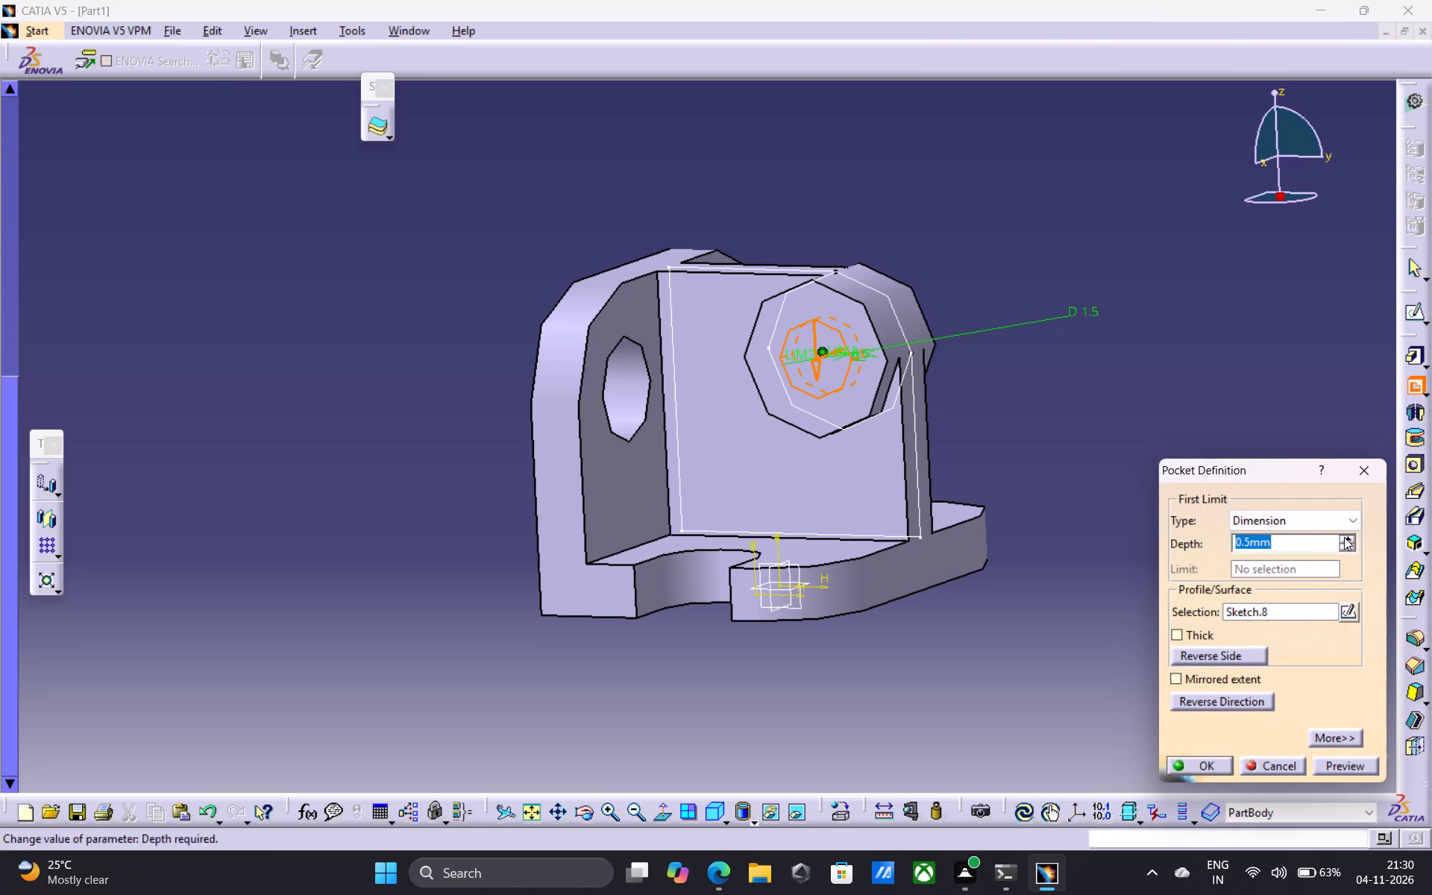
pyautogui.click(1352, 518)
pyautogui.click(1284, 565)
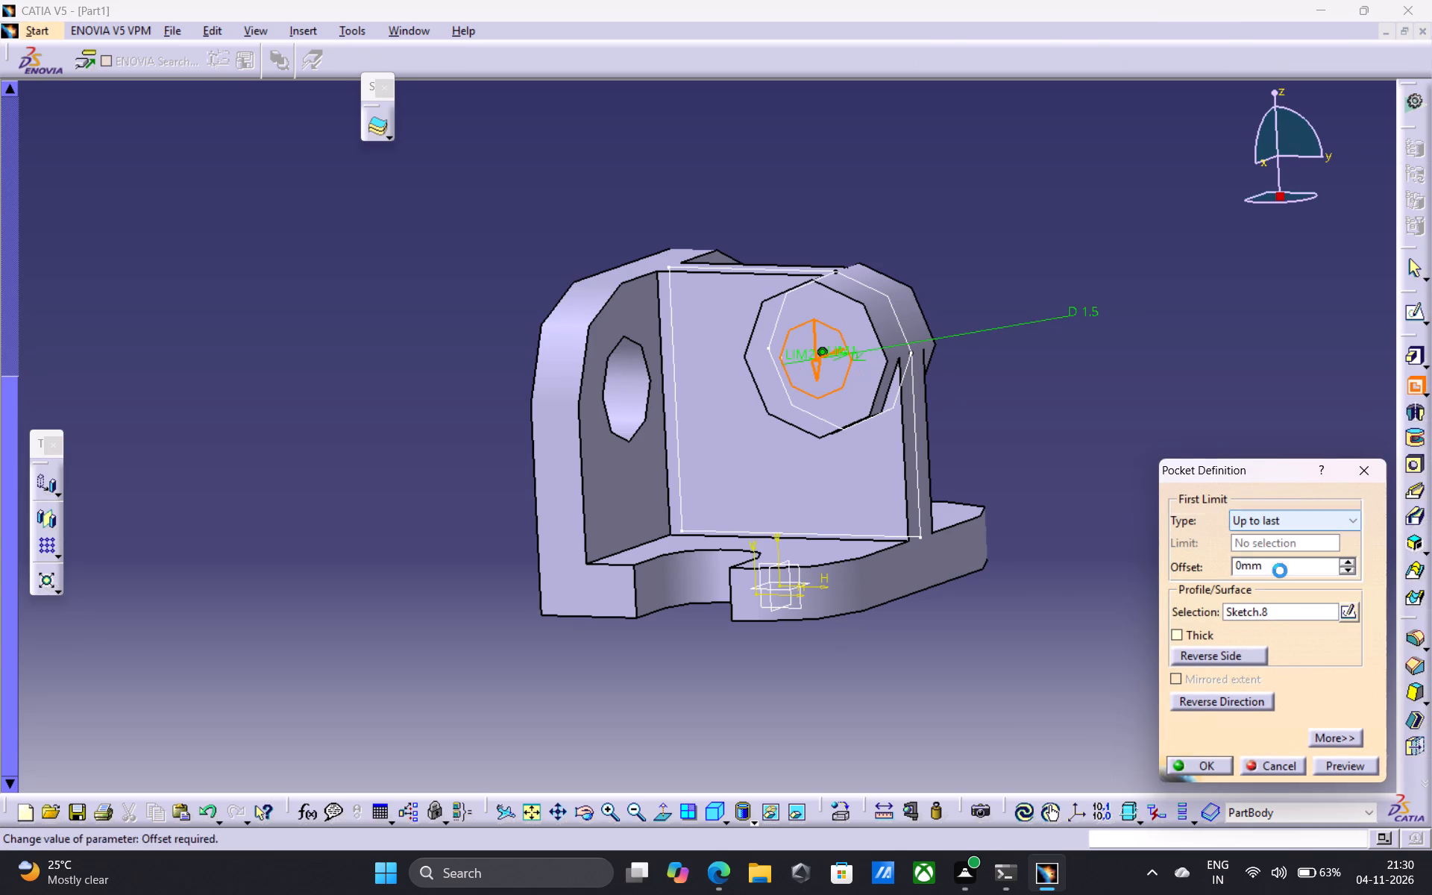
pyautogui.moveTo(1207, 759); pyautogui.dragTo(1199, 759)
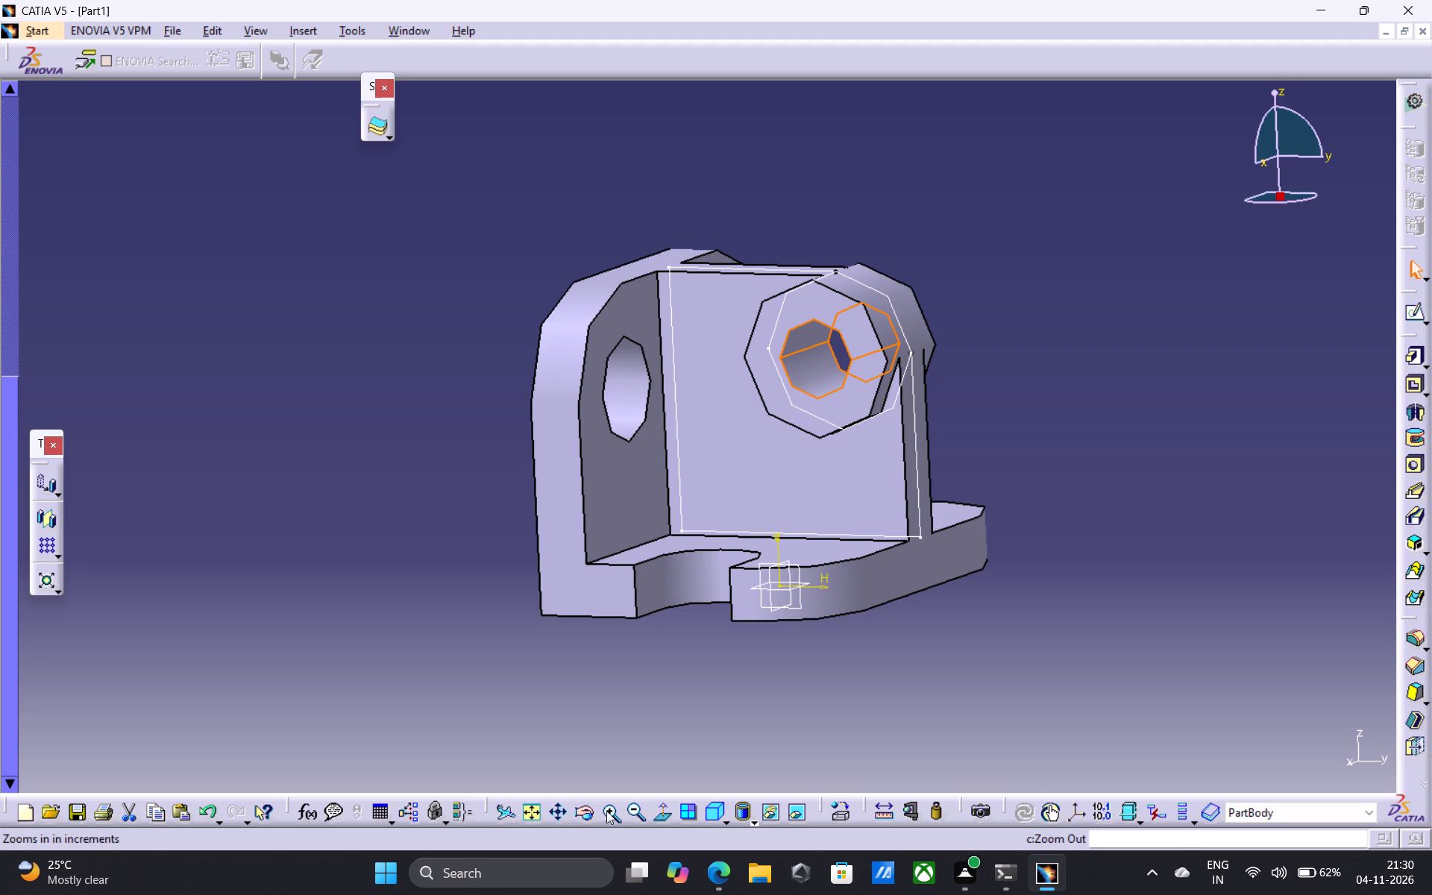
# Examine the bracket from several angles, checking the boss hole, web, upright holes and base notches.
pyautogui.click(587, 808)
pyautogui.moveTo(804, 595); pyautogui.dragTo(791, 620)
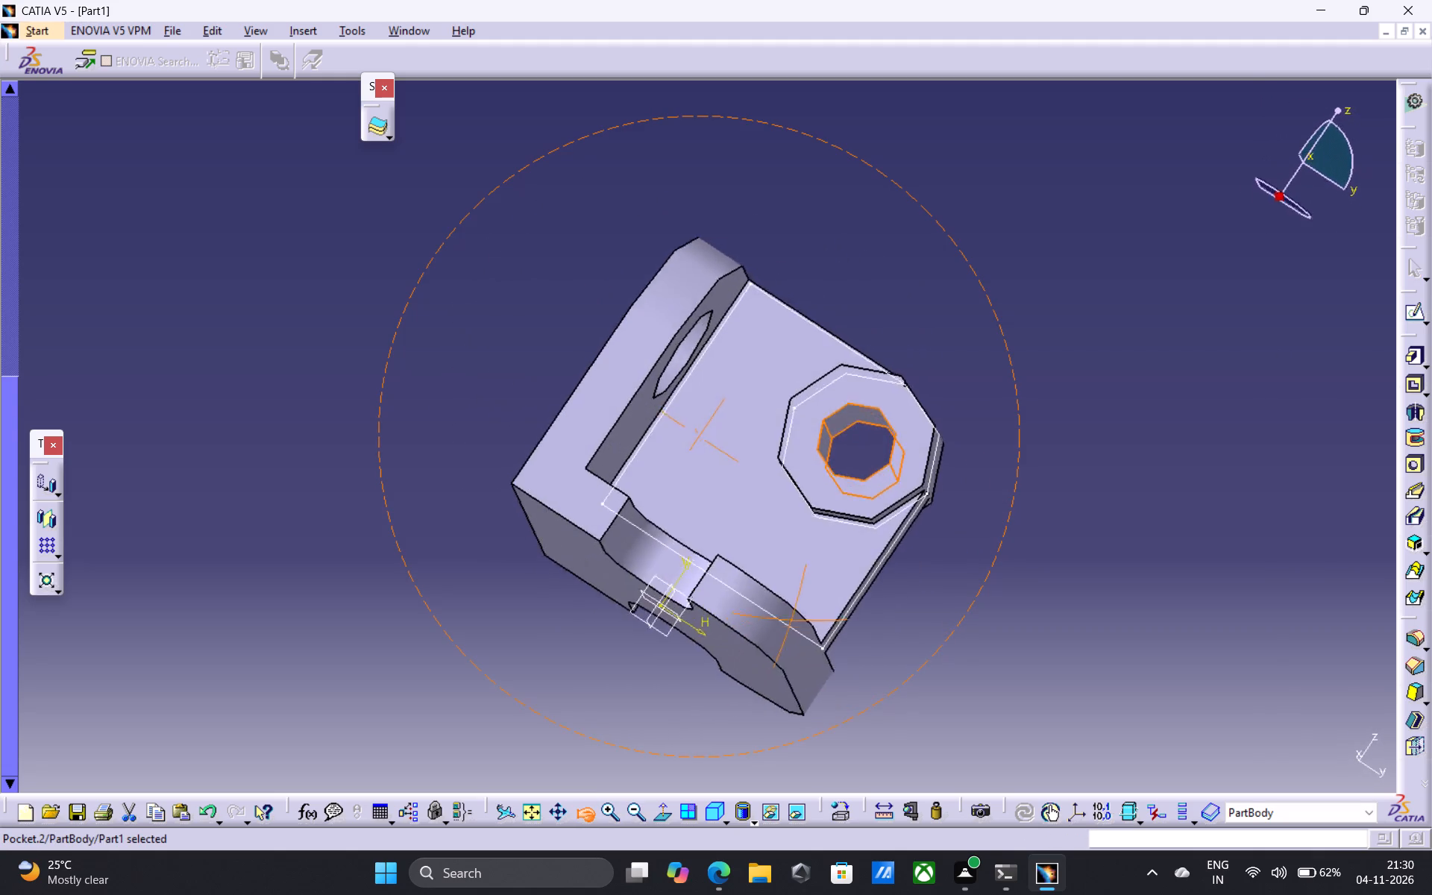
pyautogui.moveTo(791, 620); pyautogui.dragTo(907, 553)
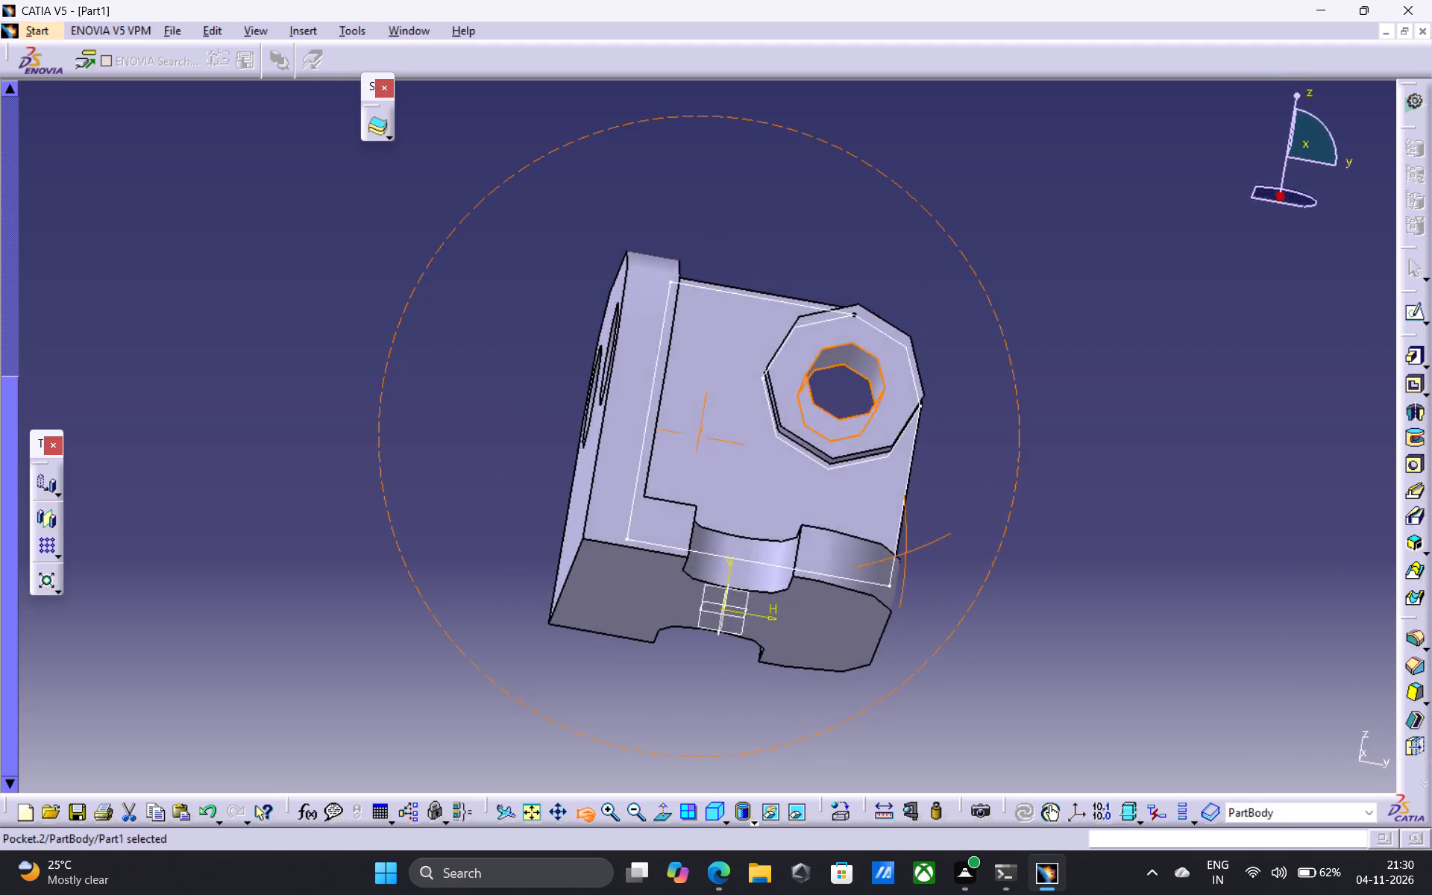
pyautogui.moveTo(907, 553); pyautogui.dragTo(920, 555)
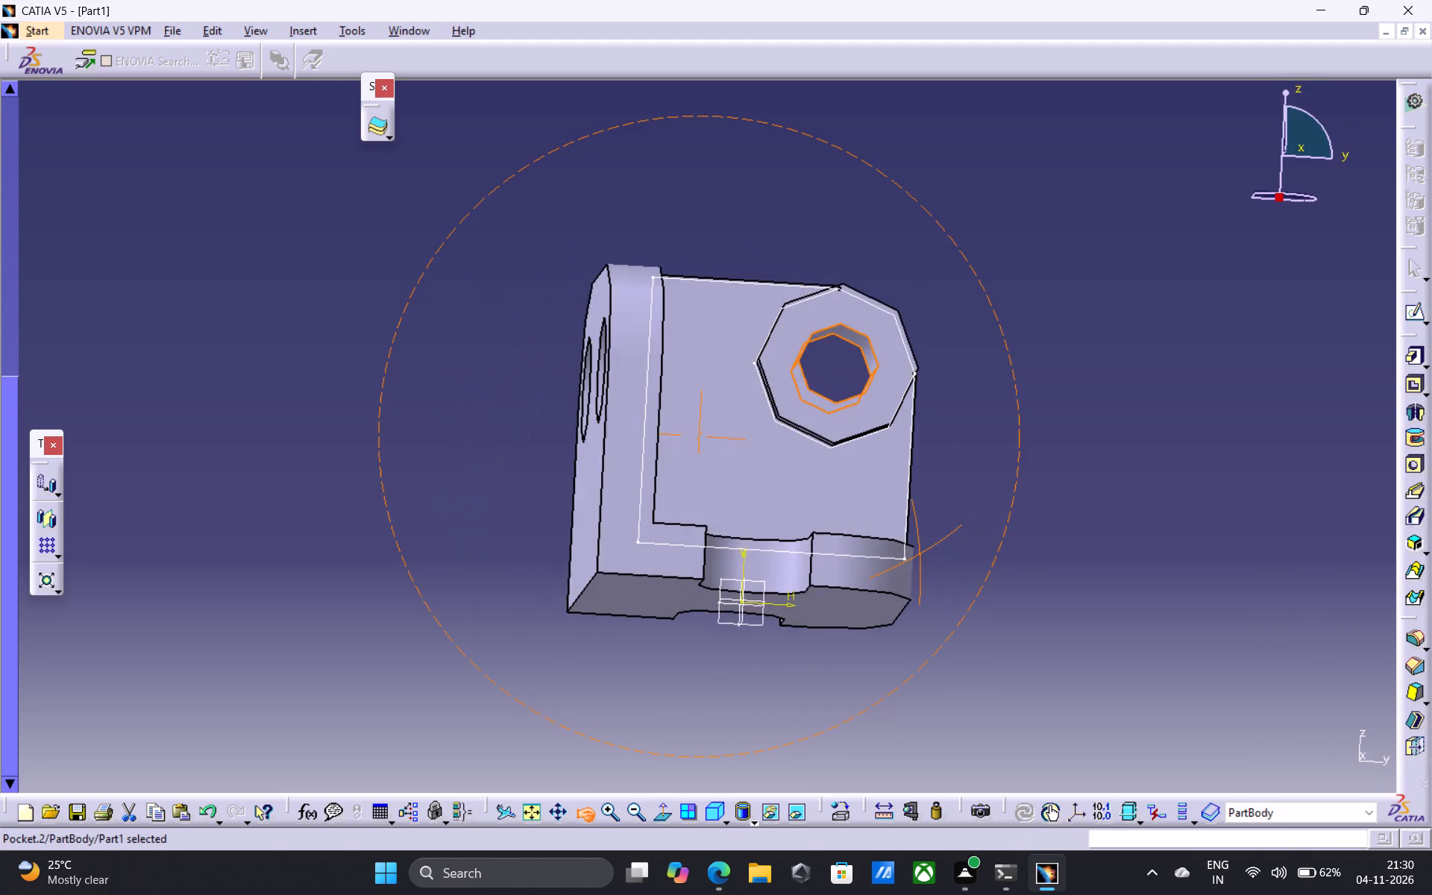
pyautogui.moveTo(920, 555); pyautogui.dragTo(897, 546)
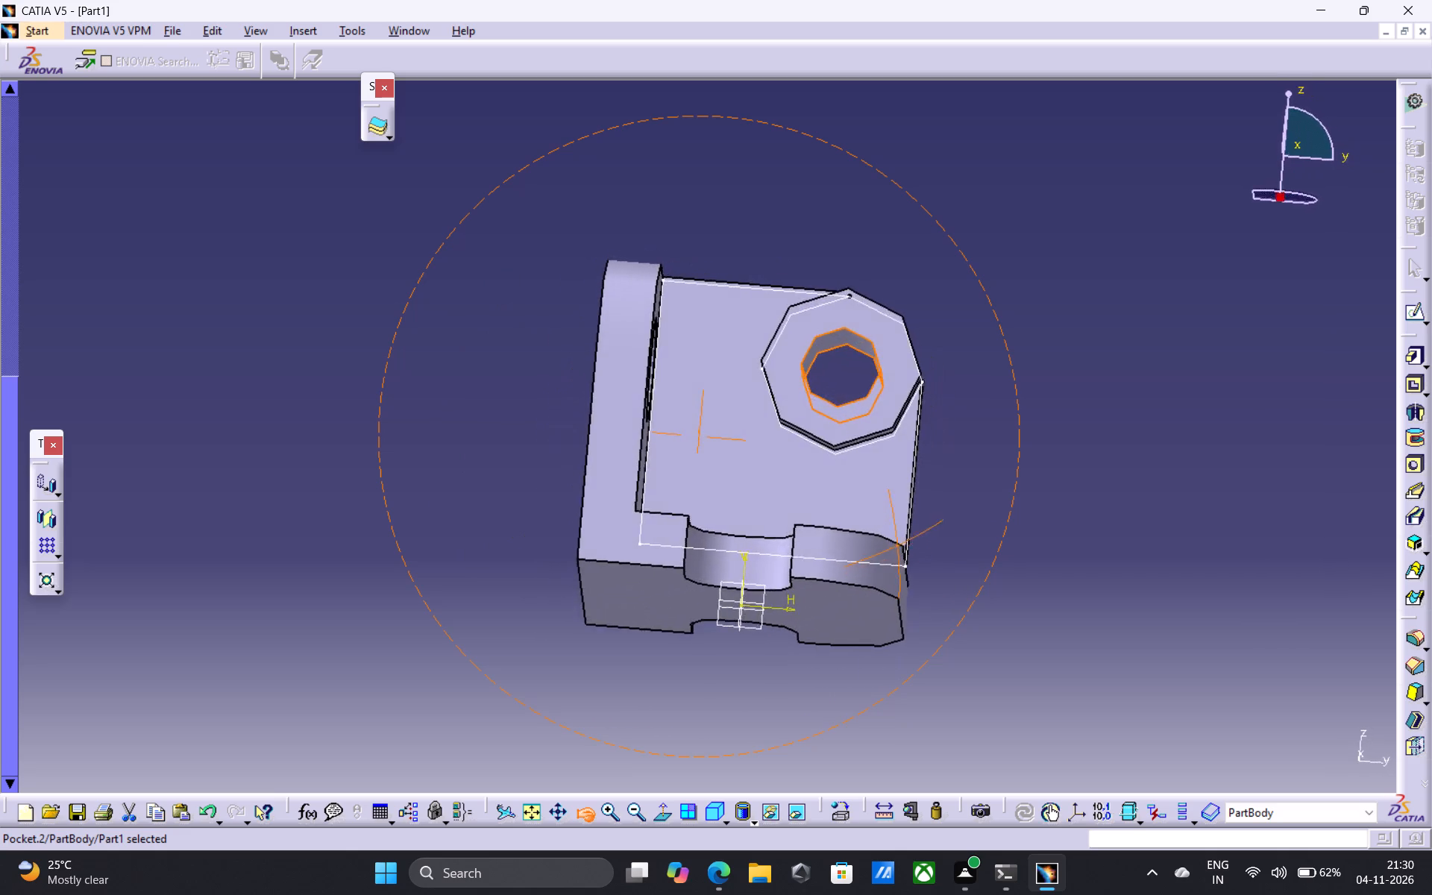
pyautogui.moveTo(897, 546); pyautogui.dragTo(923, 635)
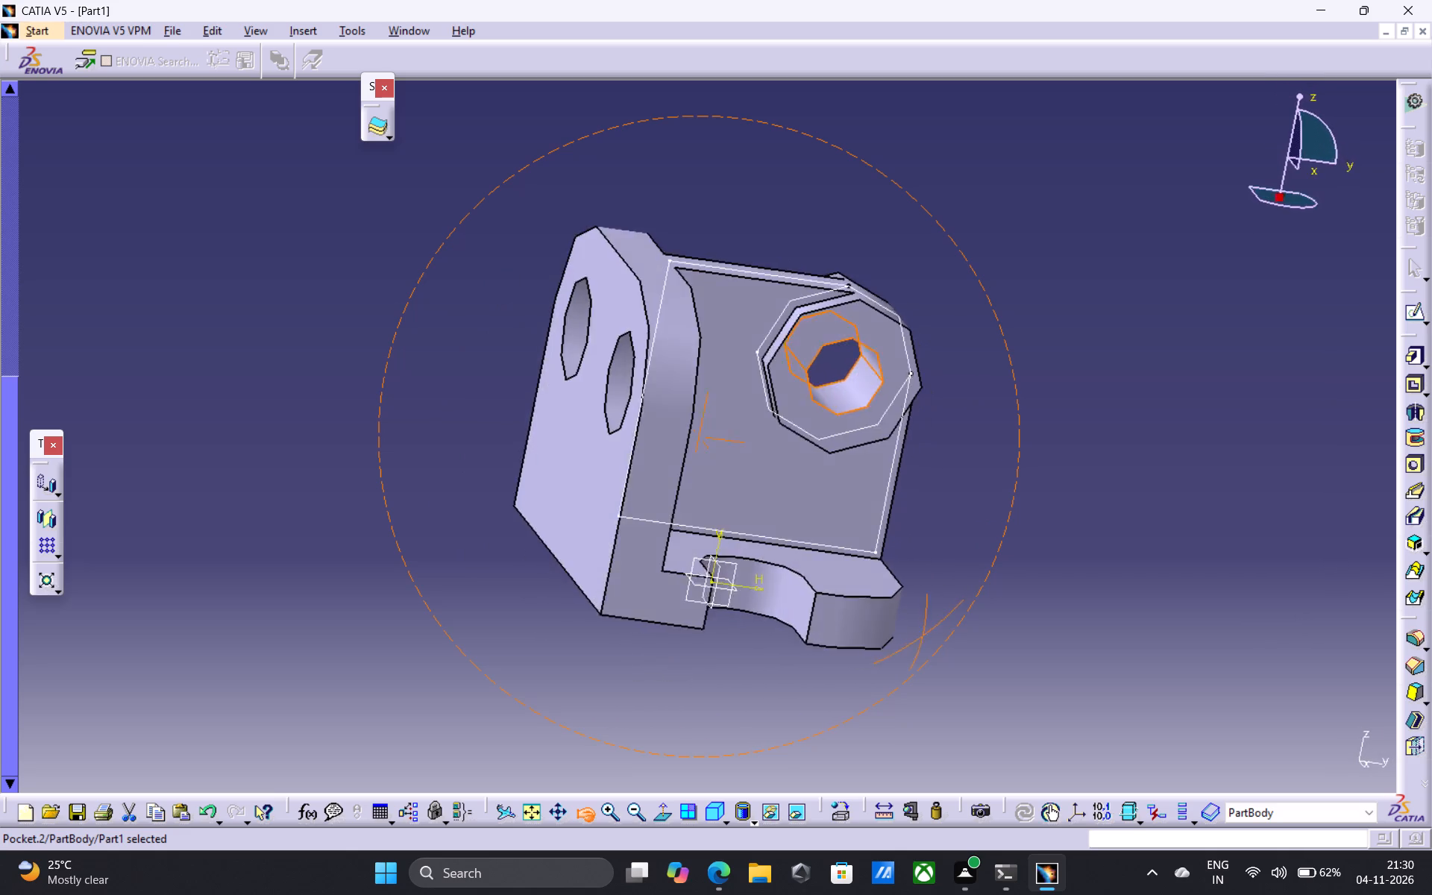
pyautogui.moveTo(923, 635); pyautogui.dragTo(923, 574)
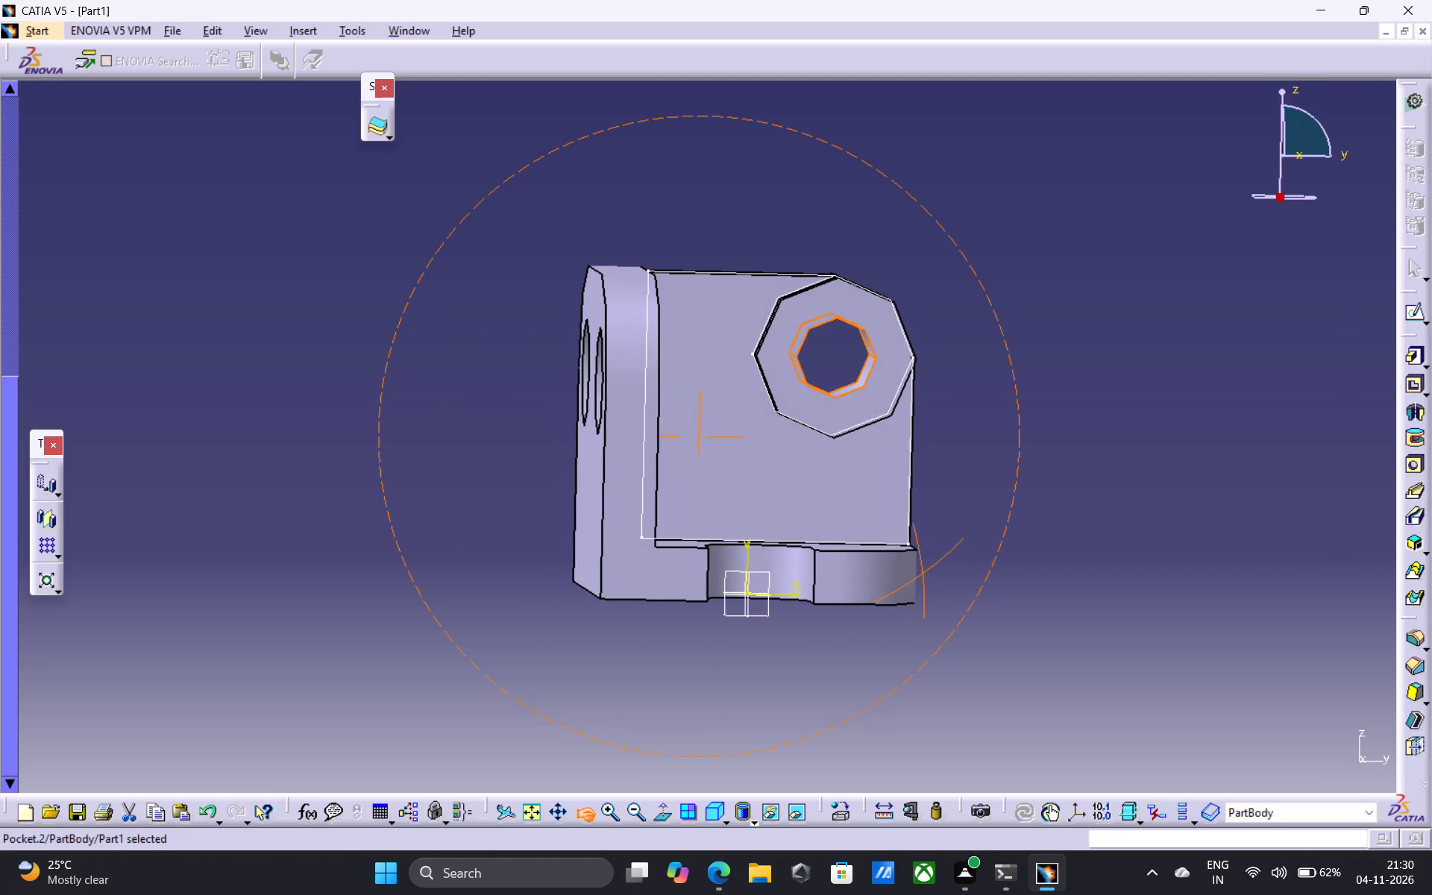
pyautogui.moveTo(923, 574); pyautogui.dragTo(911, 574)
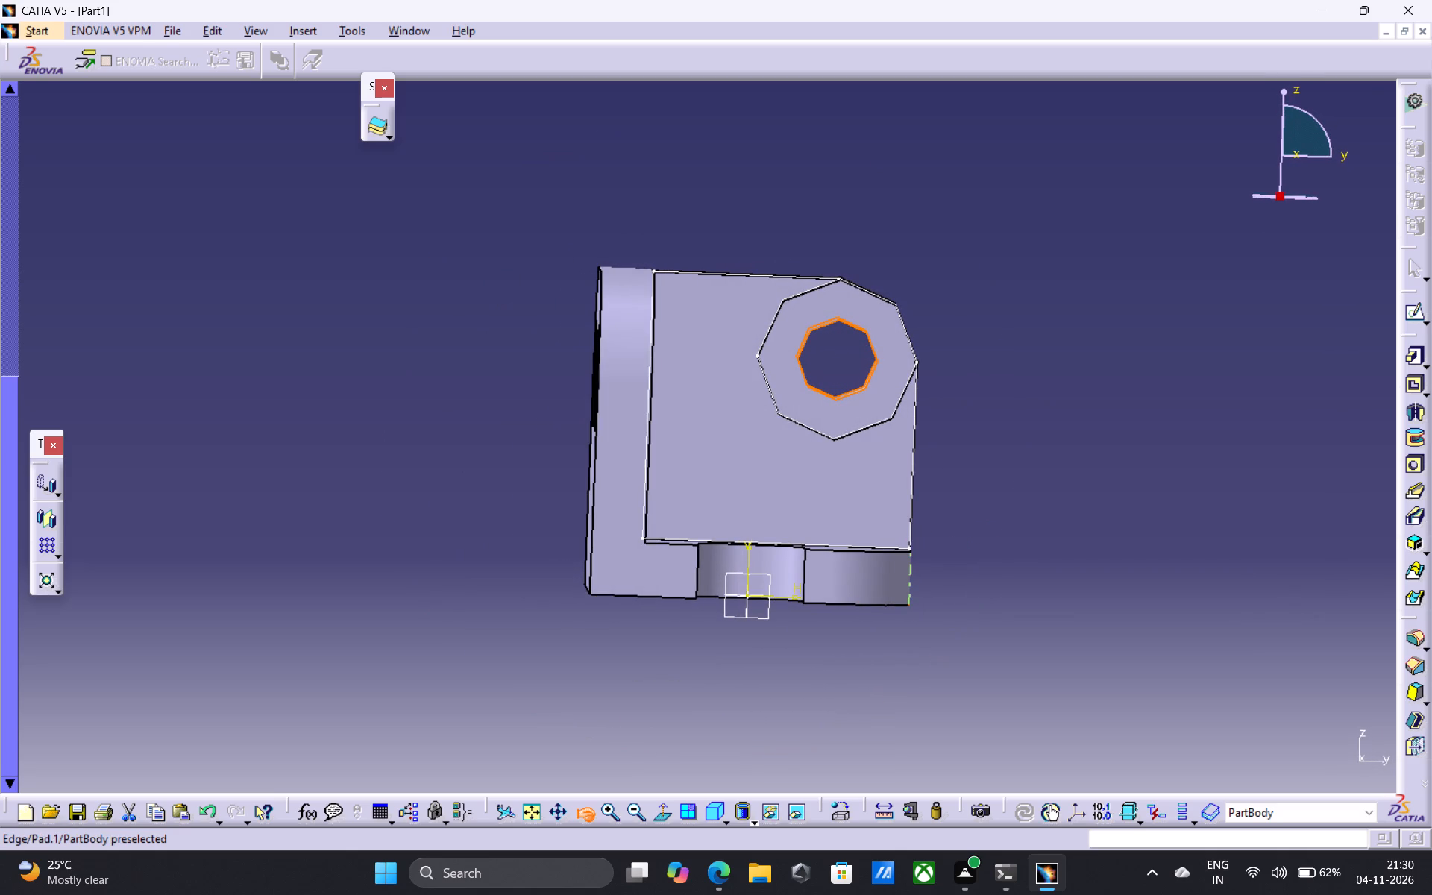
pyautogui.press('Escape')
pyautogui.press('Escape')
pyautogui.press('Escape')
pyautogui.press('Escape')
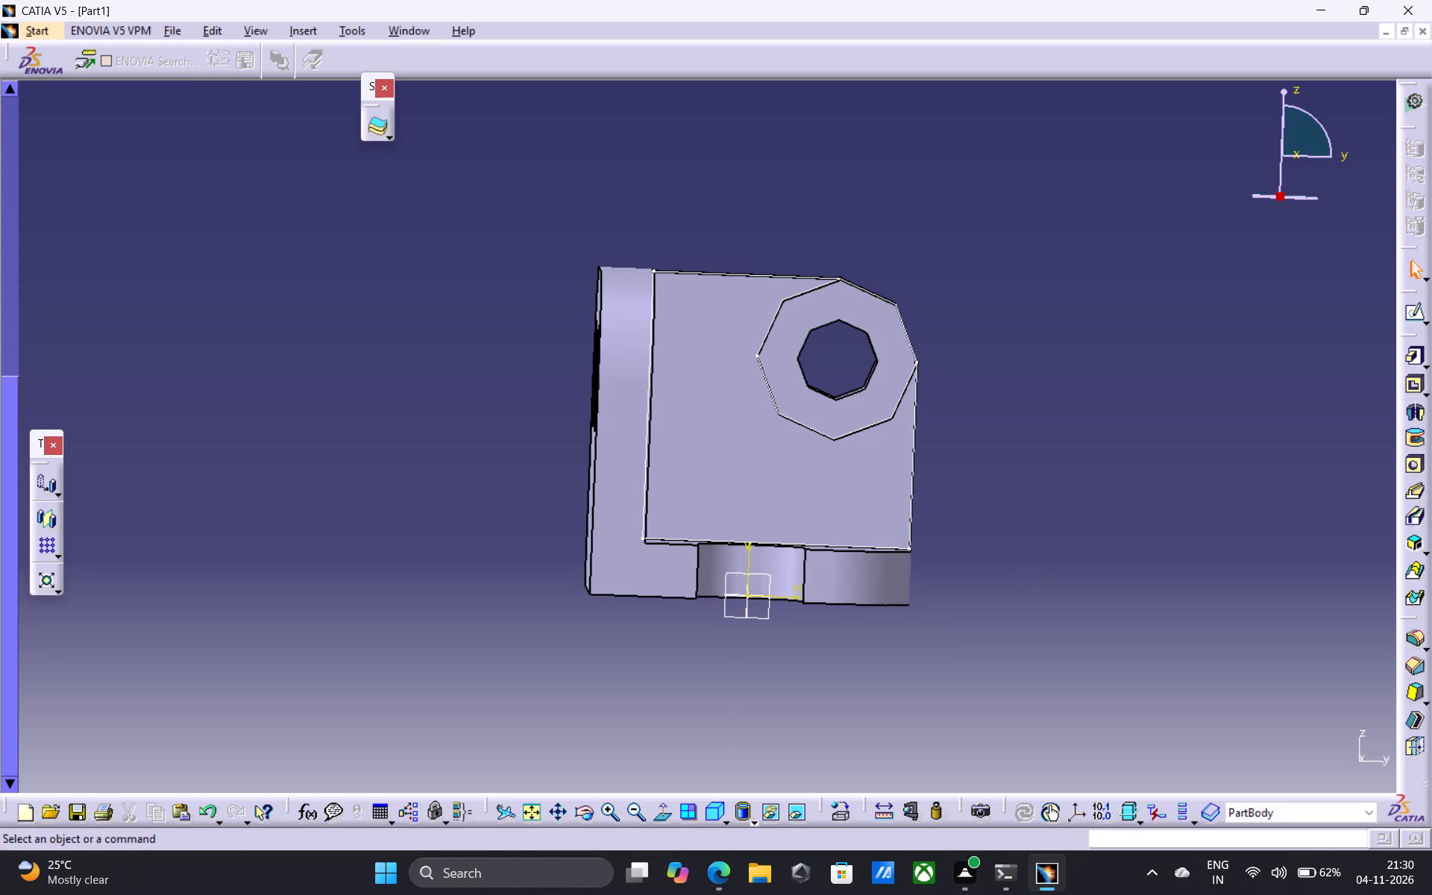
pyautogui.click(587, 817)
pyautogui.moveTo(886, 582); pyautogui.dragTo(633, 538)
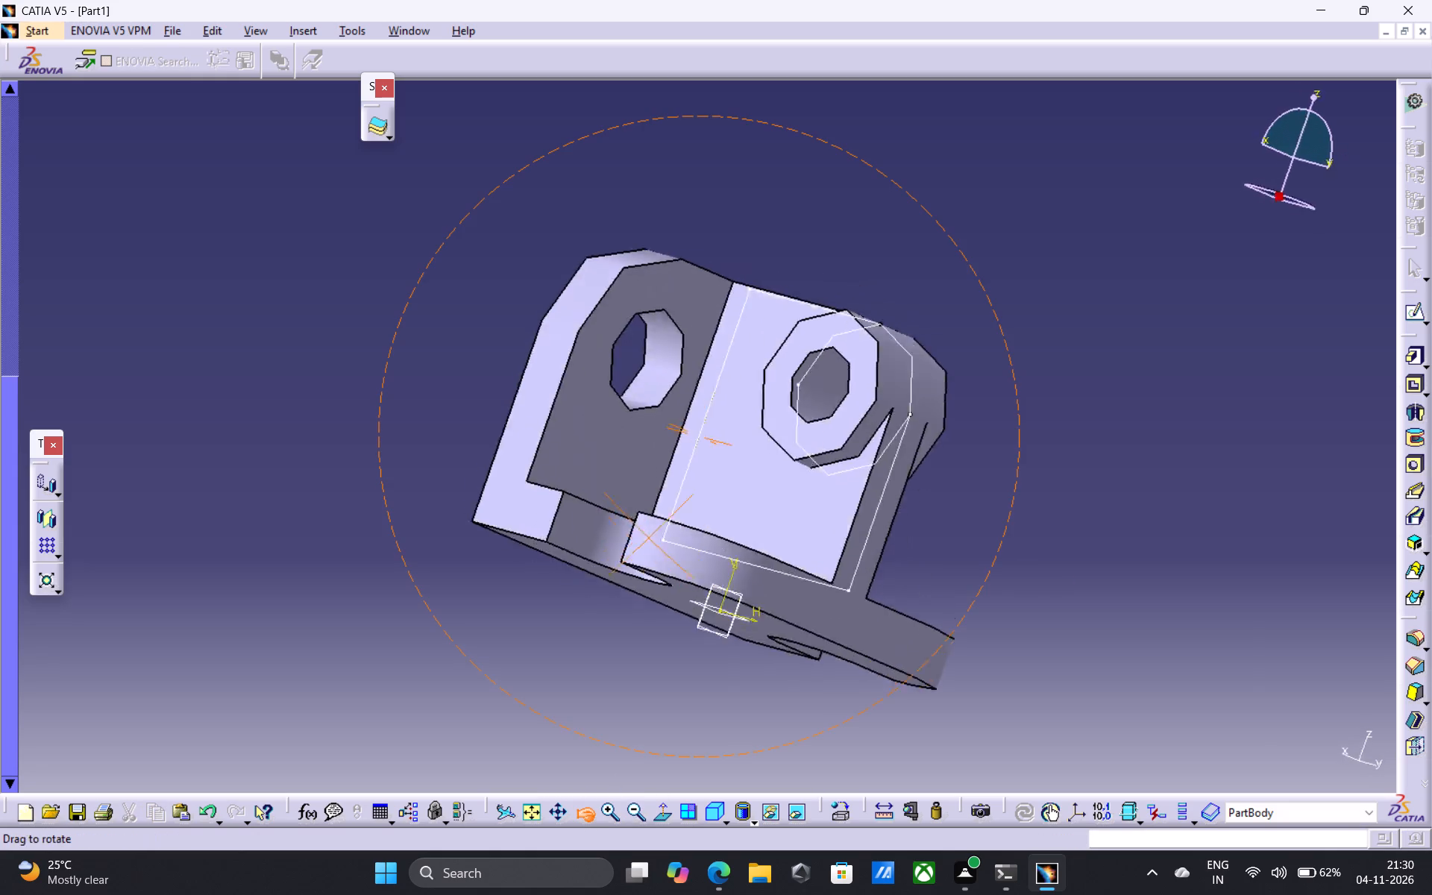
pyautogui.moveTo(633, 538); pyautogui.dragTo(501, 399)
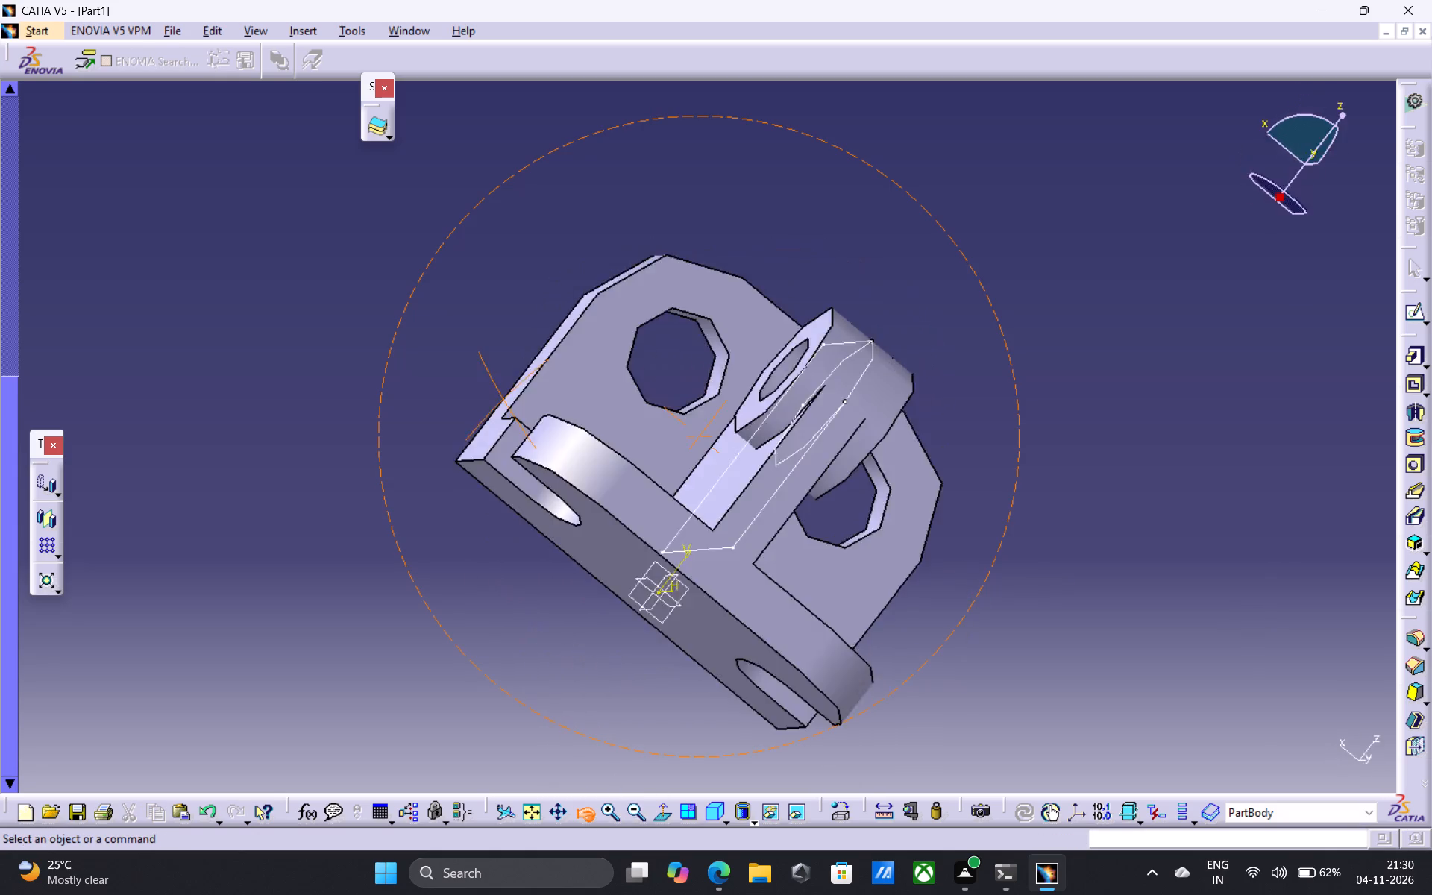
pyautogui.moveTo(501, 399); pyautogui.dragTo(506, 614)
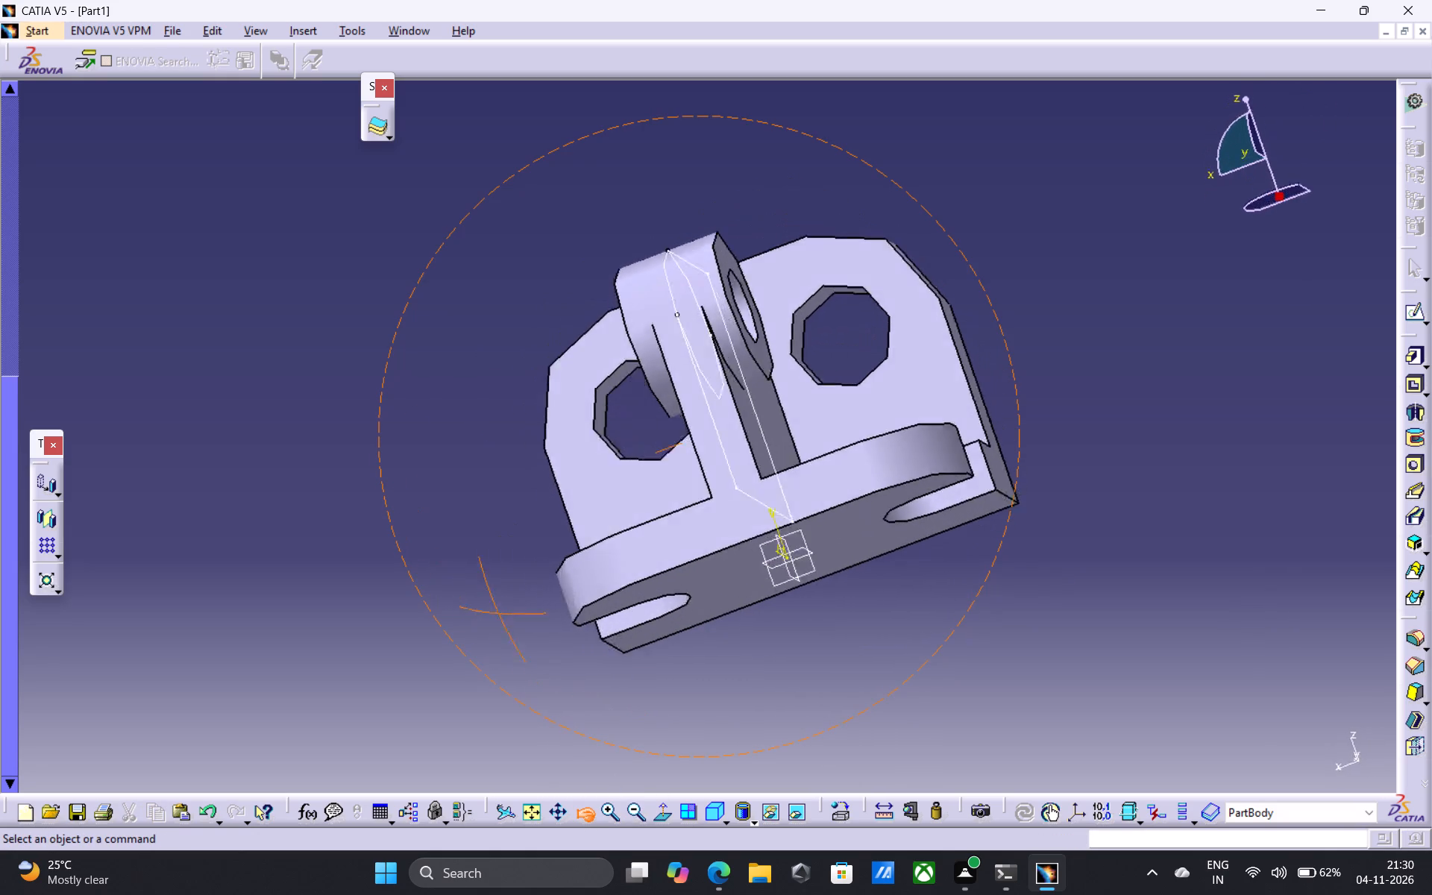
pyautogui.moveTo(506, 614); pyautogui.dragTo(319, 580)
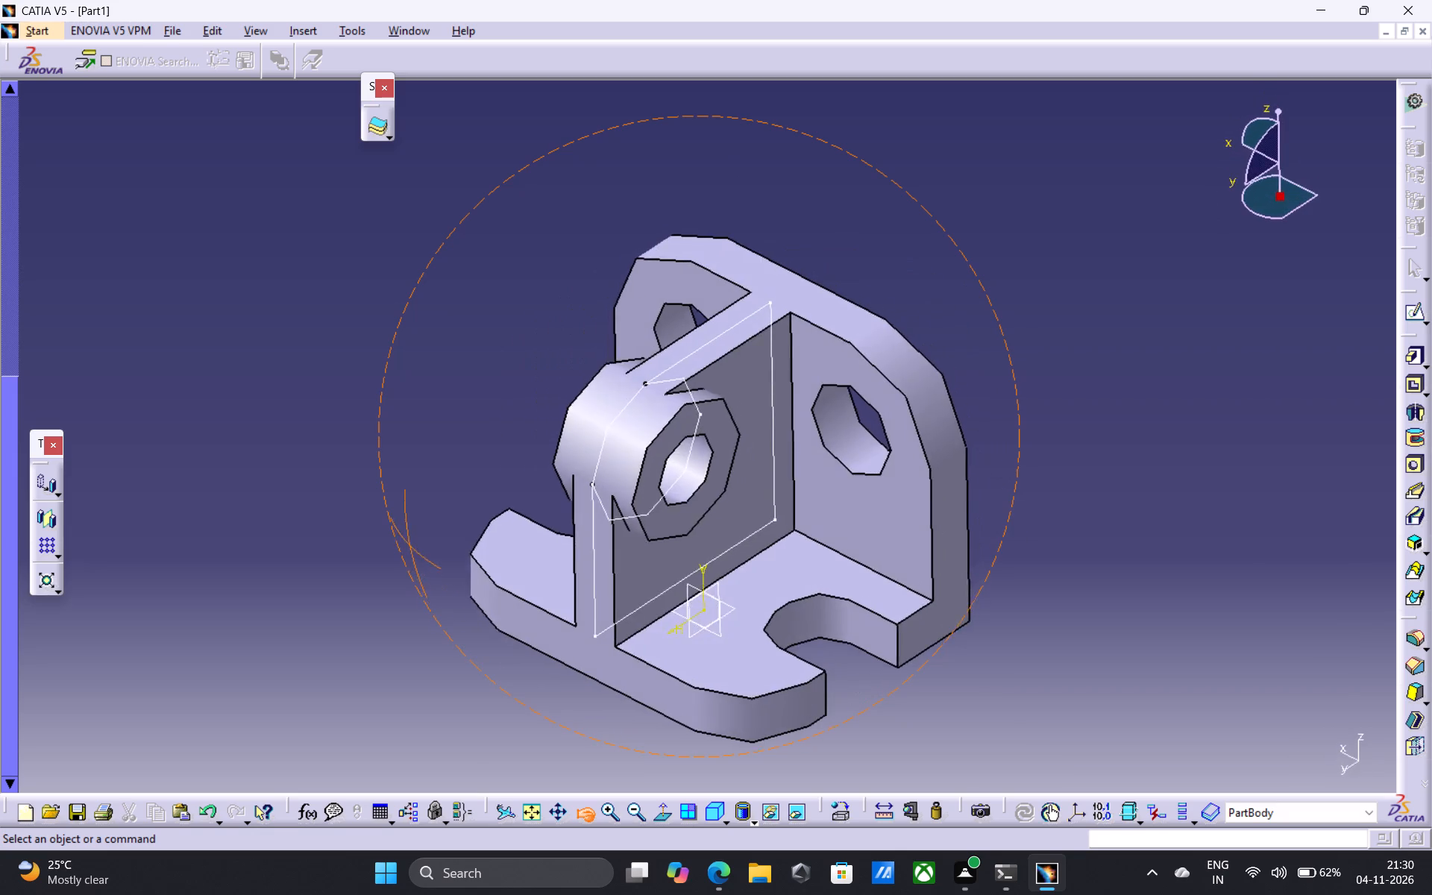
pyautogui.moveTo(319, 580); pyautogui.dragTo(434, 618)
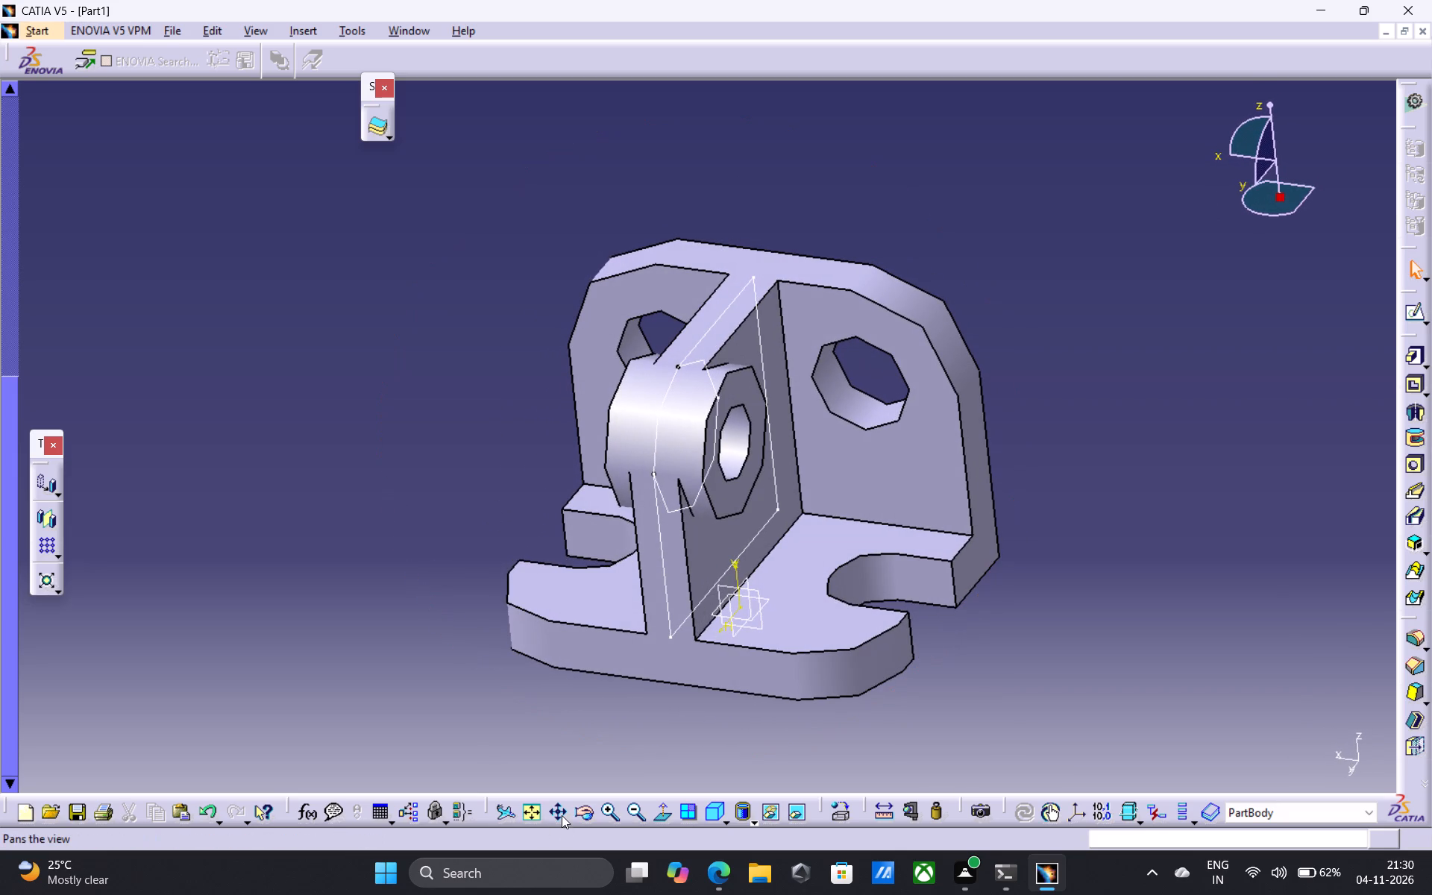
pyautogui.moveTo(579, 811); pyautogui.dragTo(580, 802)
pyautogui.moveTo(773, 676); pyautogui.dragTo(706, 638)
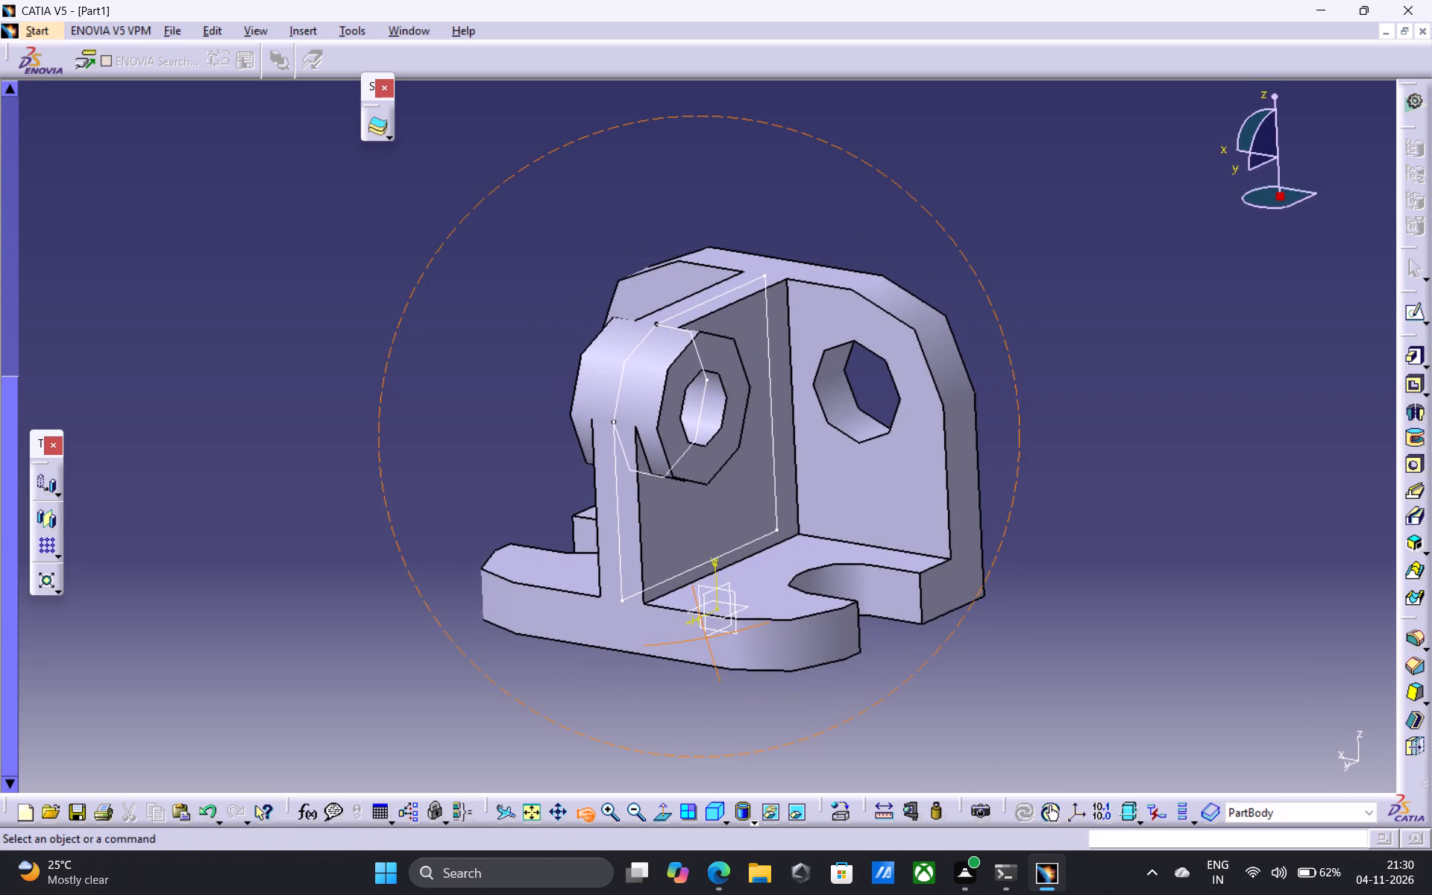
pyautogui.moveTo(706, 638); pyautogui.dragTo(679, 641)
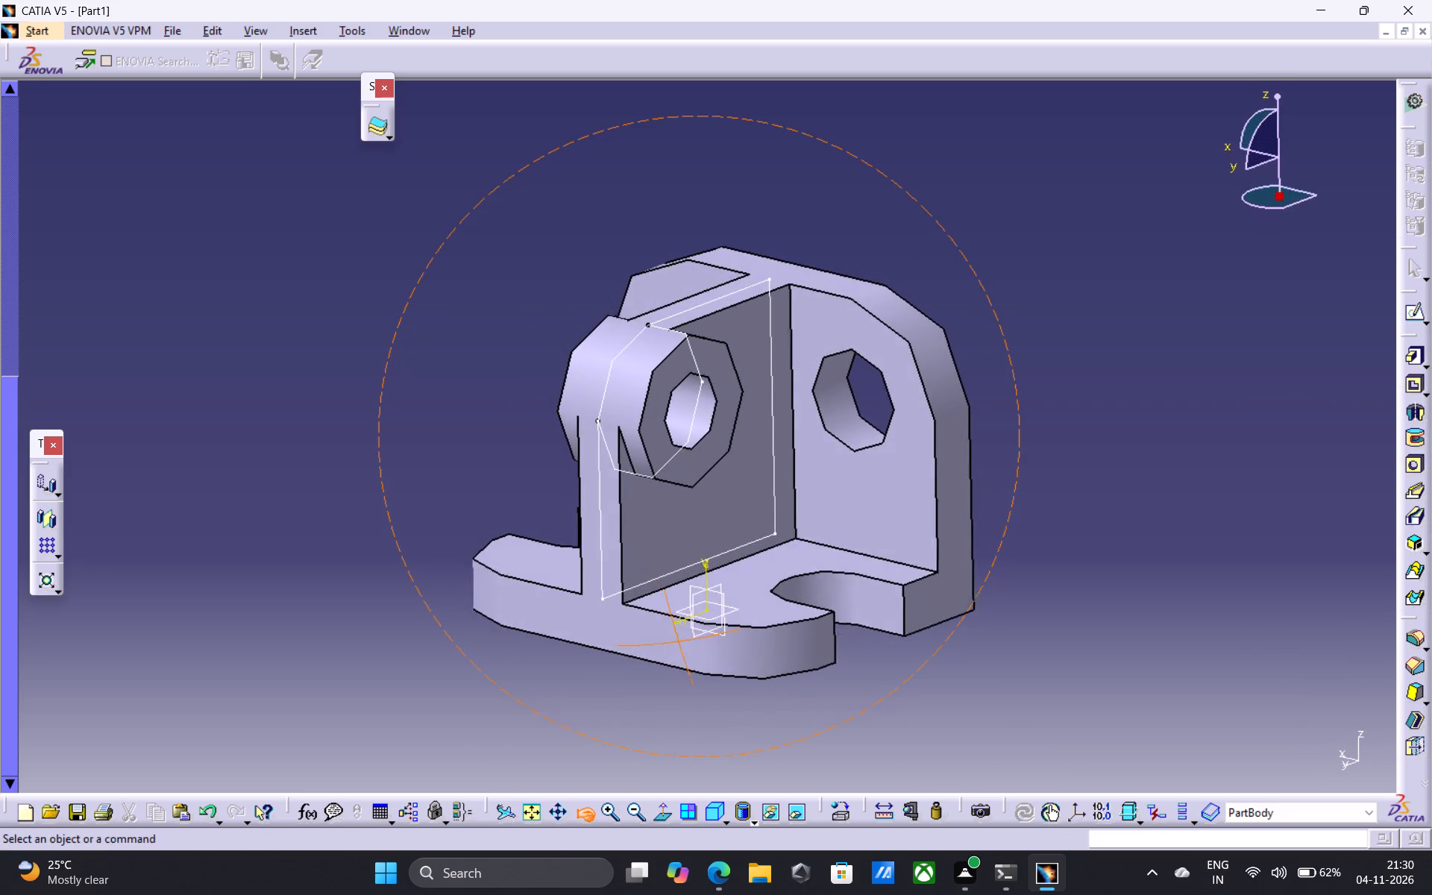
pyautogui.moveTo(679, 641); pyautogui.dragTo(692, 641)
pyautogui.click(533, 811)
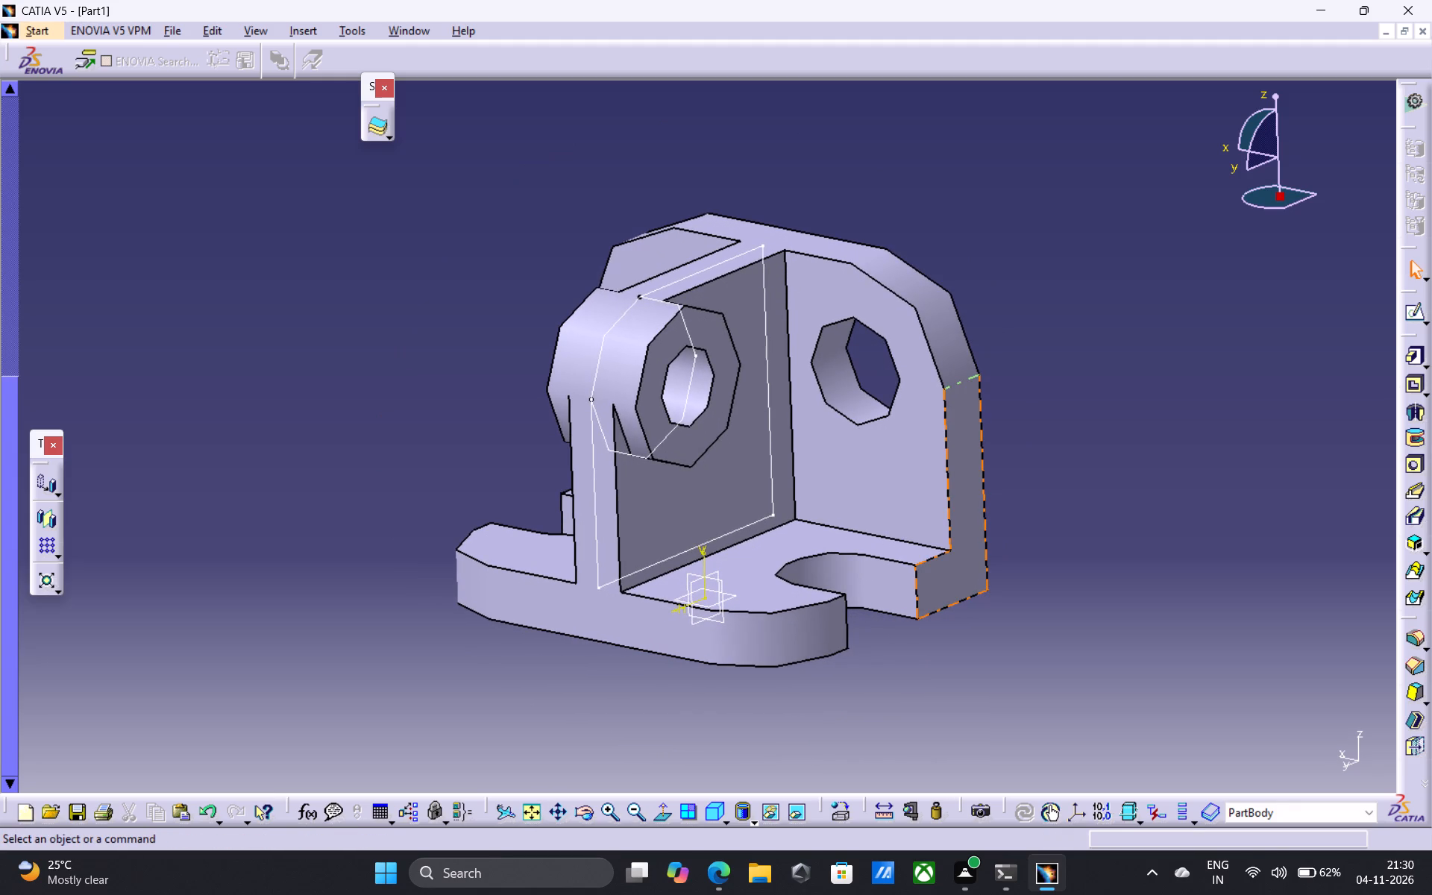
pyautogui.press('Escape')
pyautogui.press('Escape')
pyautogui.press('Escape')
pyautogui.press('Escape')
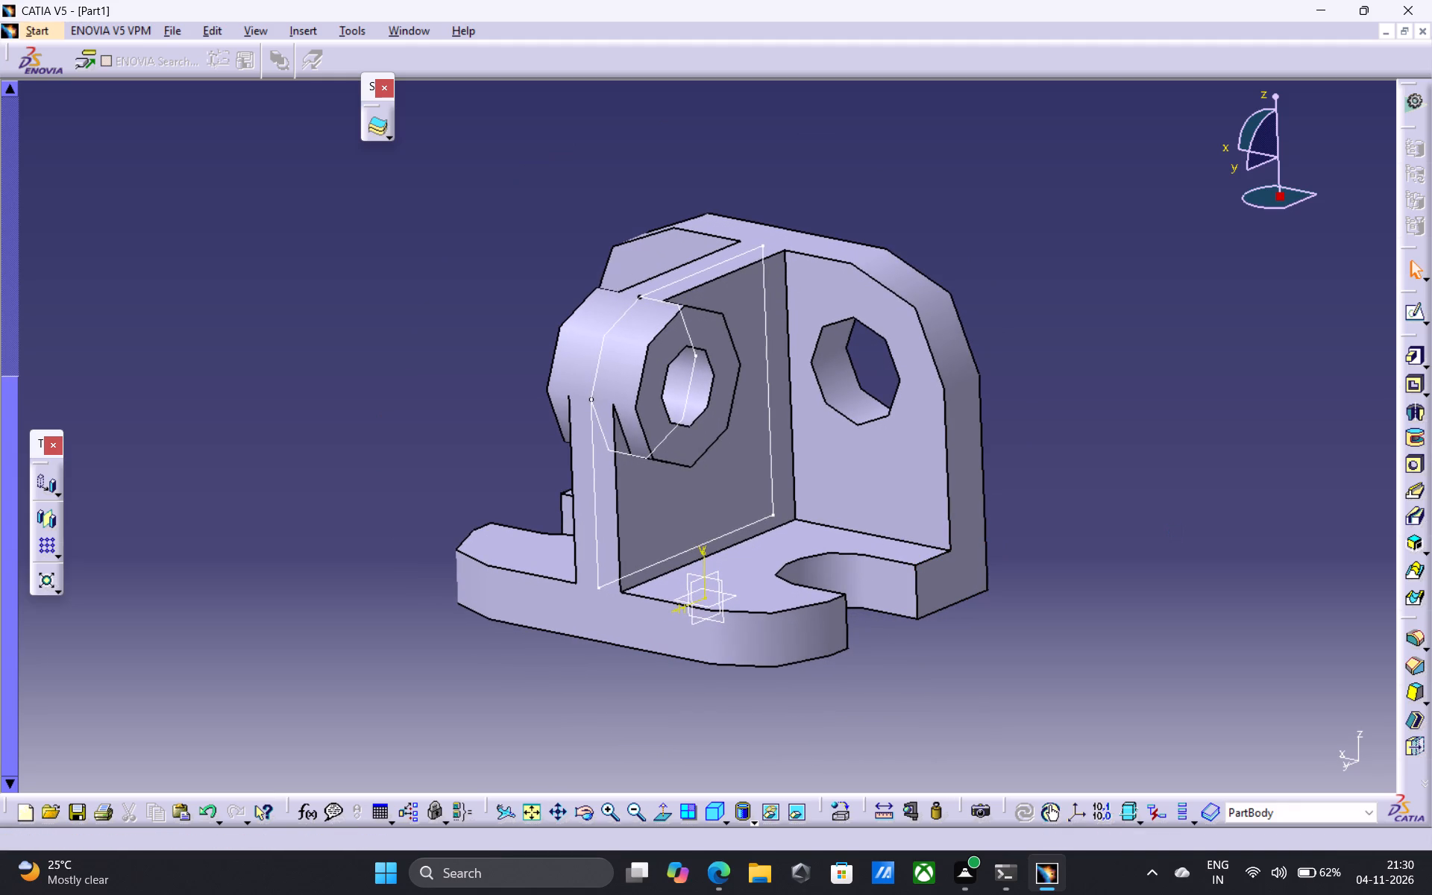
# Save the part in the Documents folder as Part5.
pyautogui.hotkey('ctrl', 's')
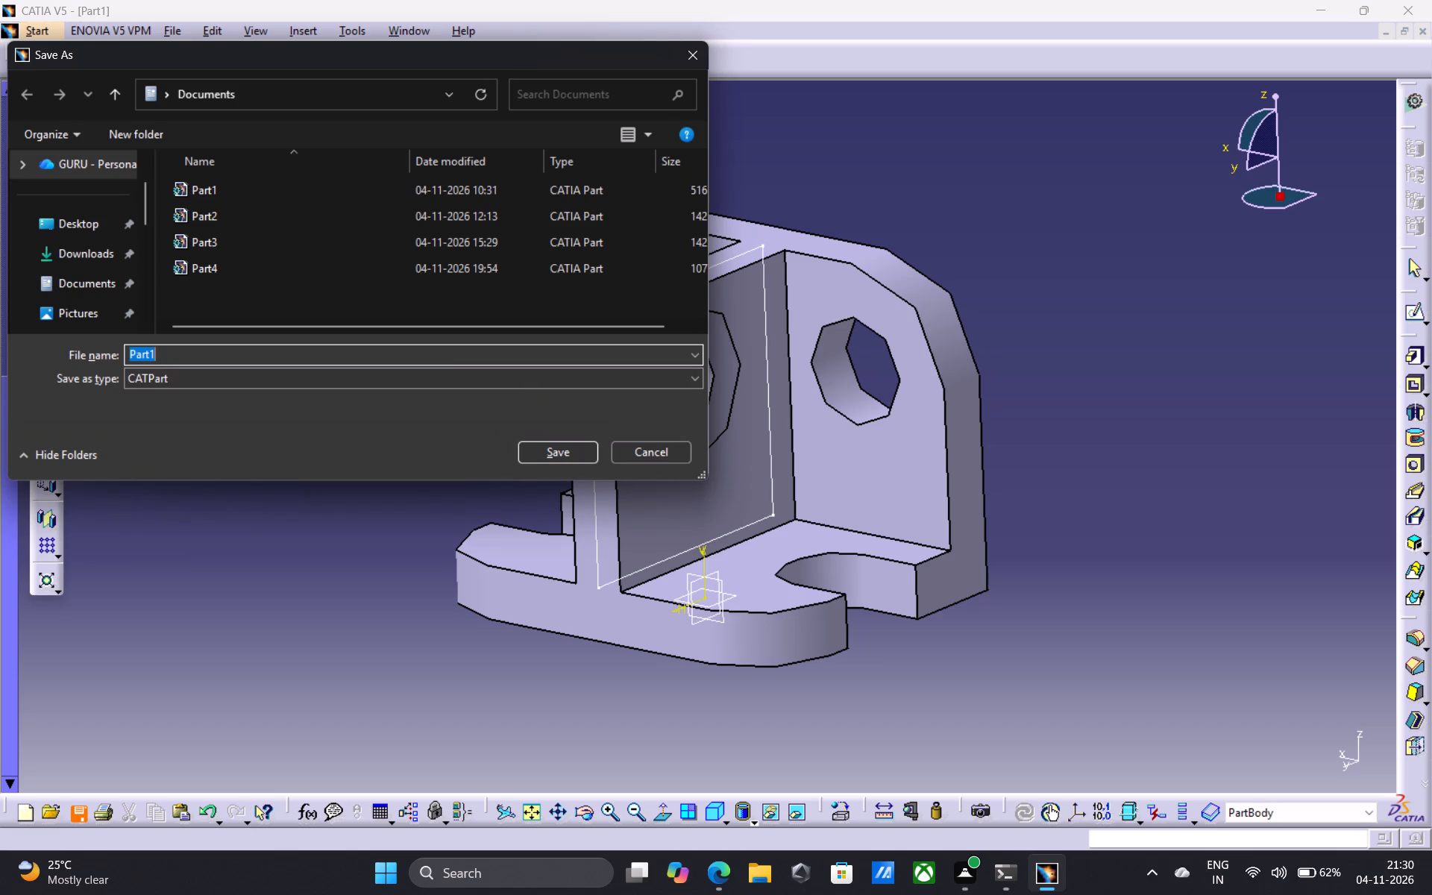
pyautogui.press('Left')
pyautogui.press('Right')
pyautogui.press('Right')
pyautogui.press('Right')
pyautogui.press('Right')
pyautogui.press('Right')
pyautogui.press('BackSpace')
pyautogui.press('5')
pyautogui.press('Return')
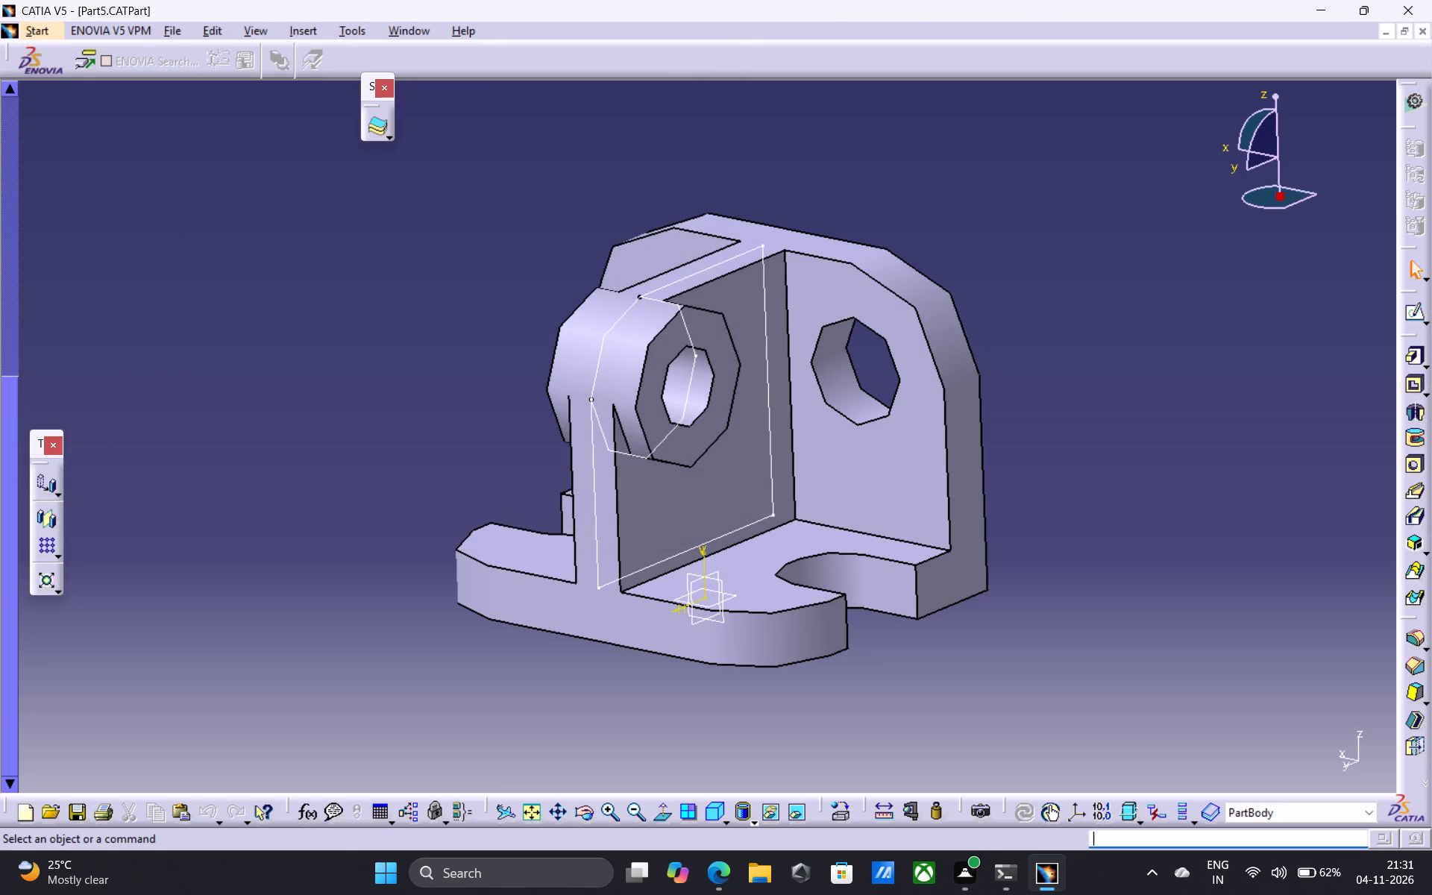
# Set up the Microsoft Print to PDF output for the part with A4 paper size and Landscape orientation.
pyautogui.hotkey('ctrl', 'p')
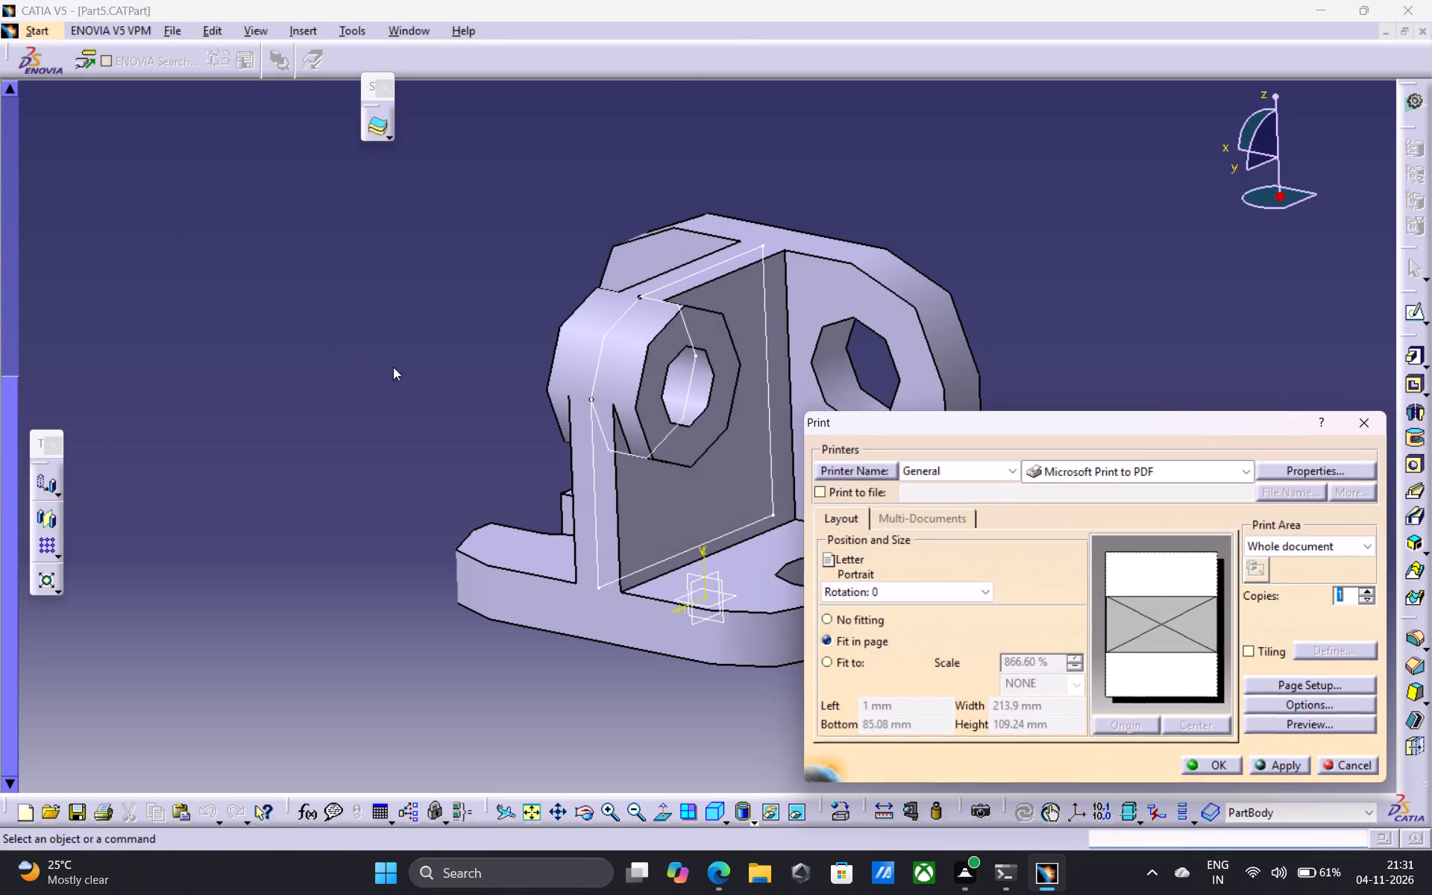
pyautogui.click(1292, 474)
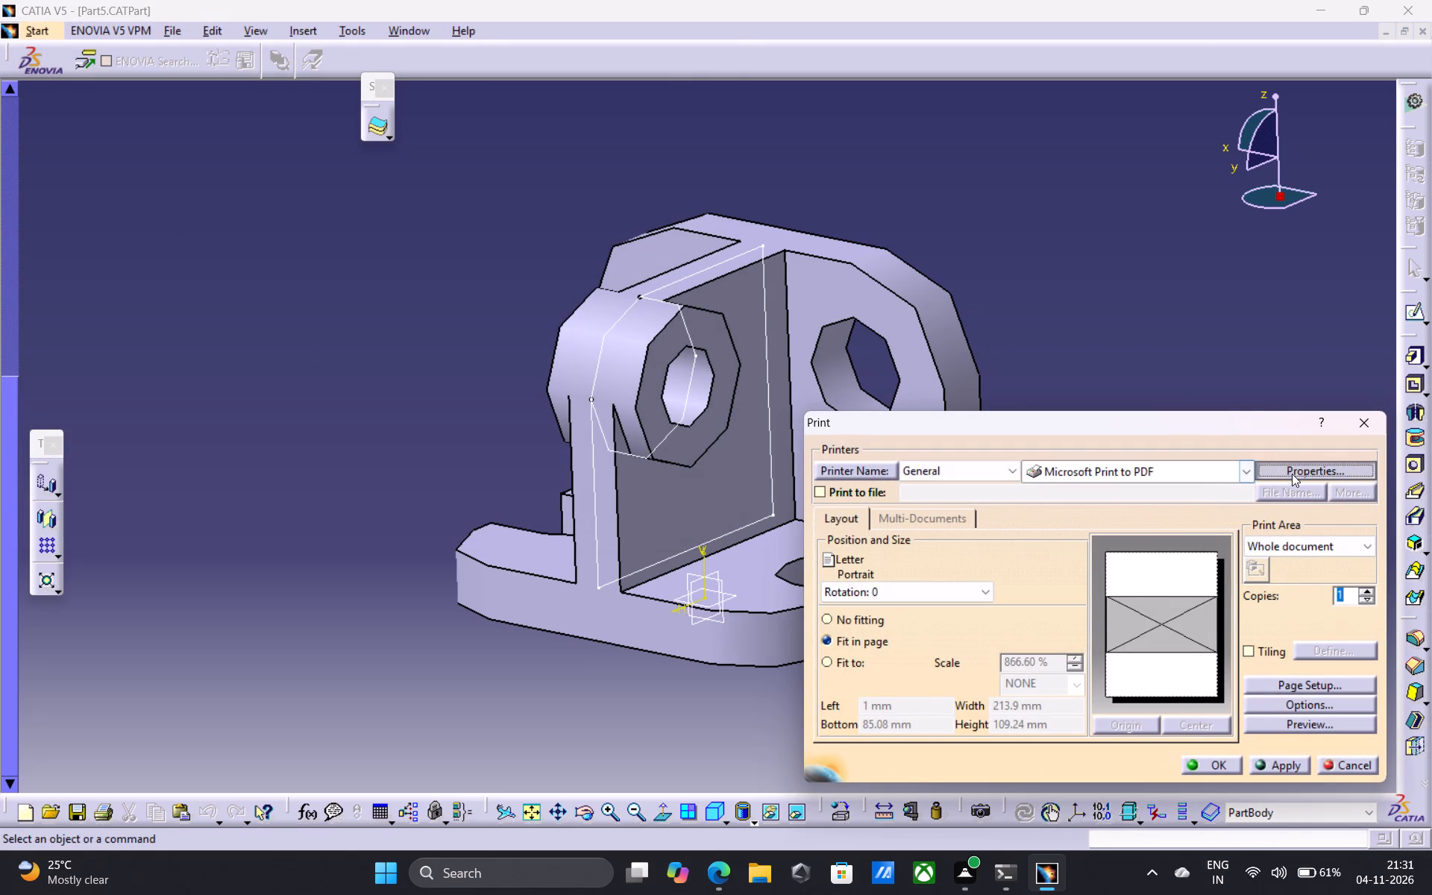
pyautogui.click(1125, 457)
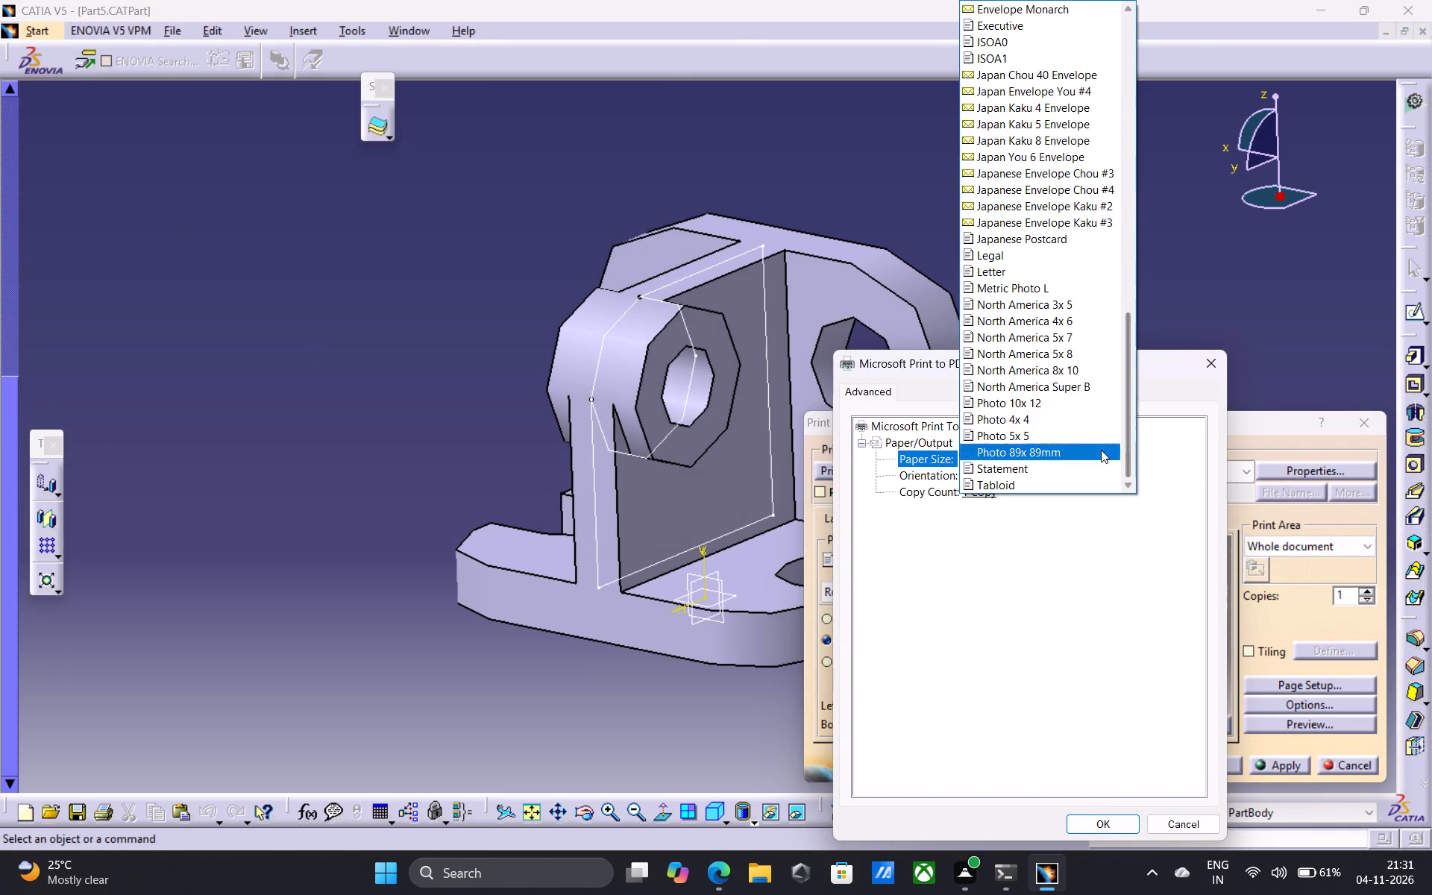
pyautogui.scroll(10, 1017, 447)
pyautogui.scroll(-1, 1011, 420)
pyautogui.scroll(8, 1011, 420)
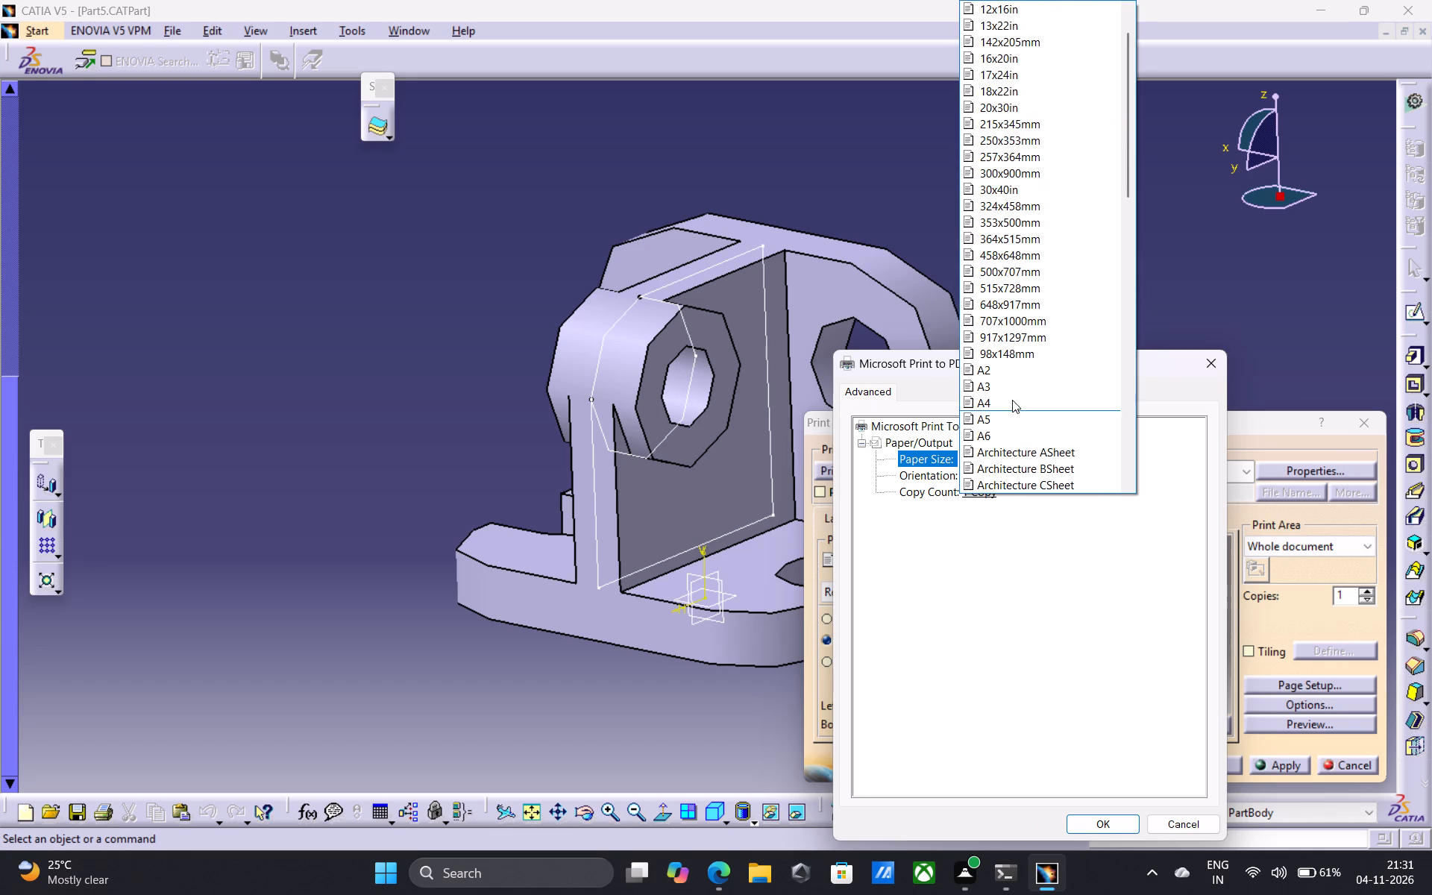
pyautogui.click(983, 409)
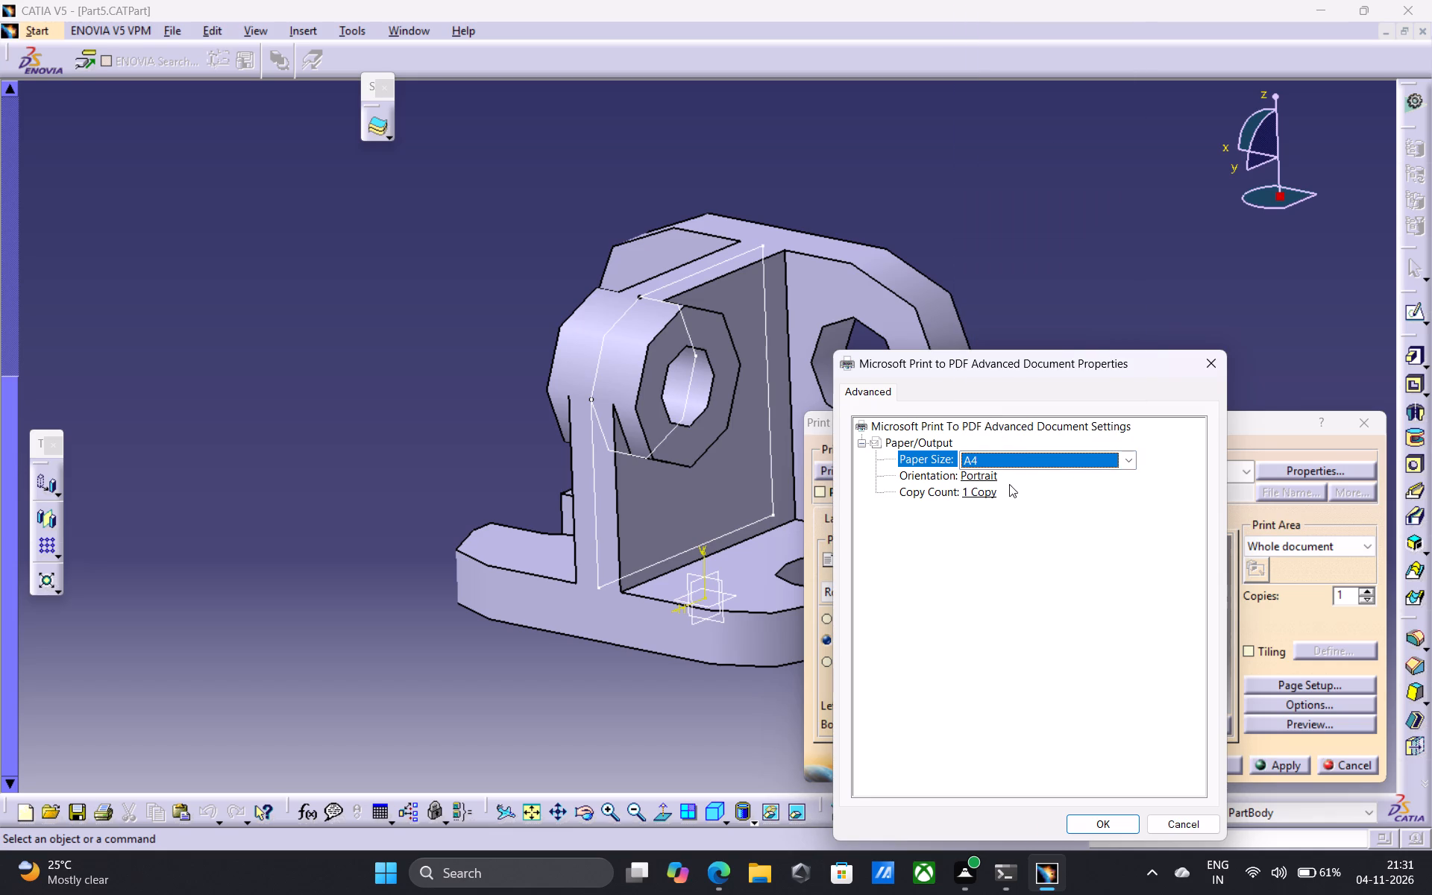
pyautogui.click(979, 477)
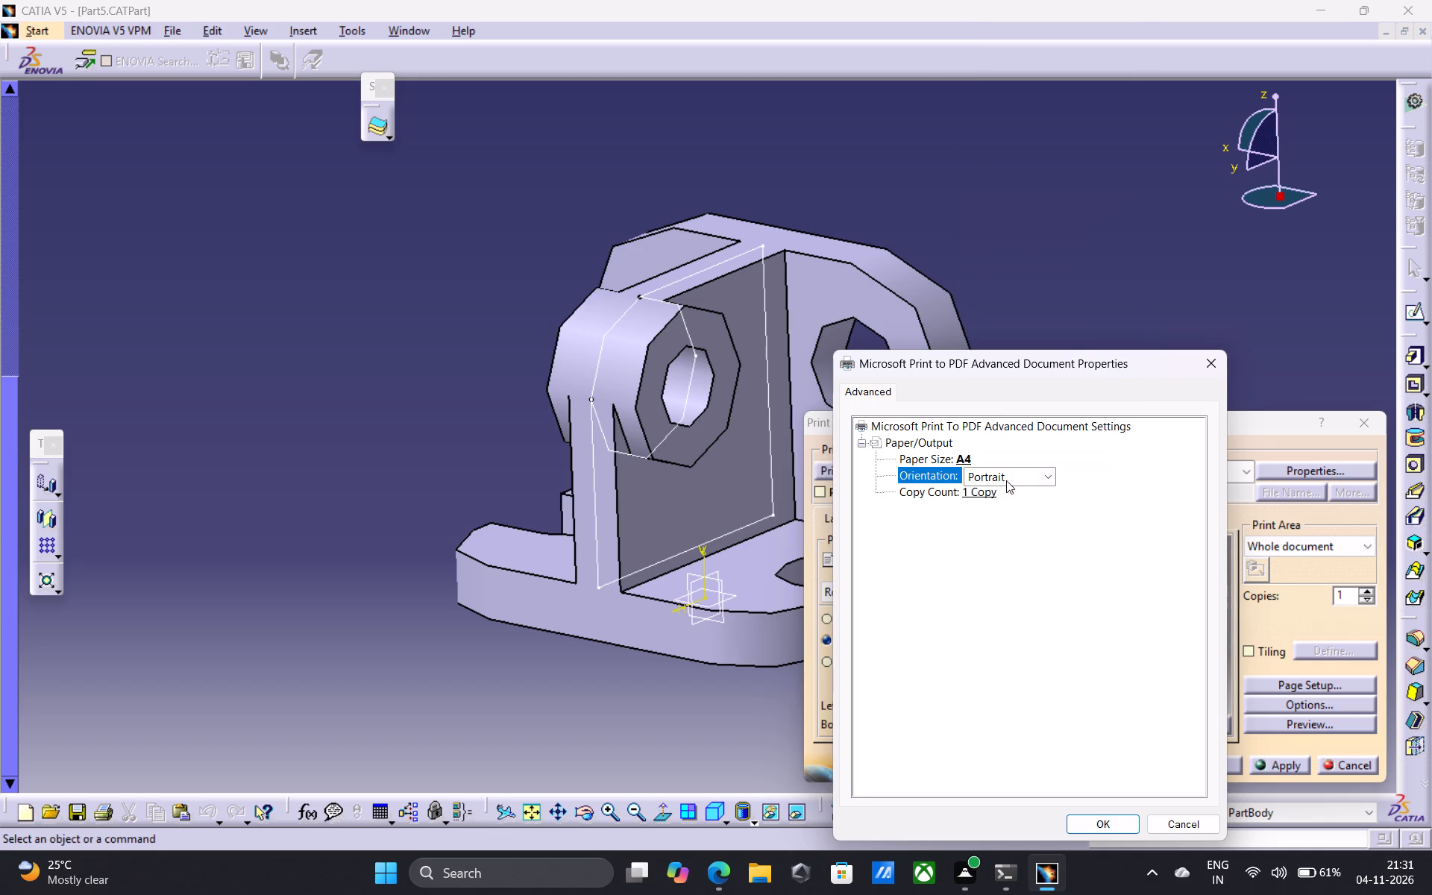
pyautogui.click(1037, 481)
pyautogui.click(1033, 498)
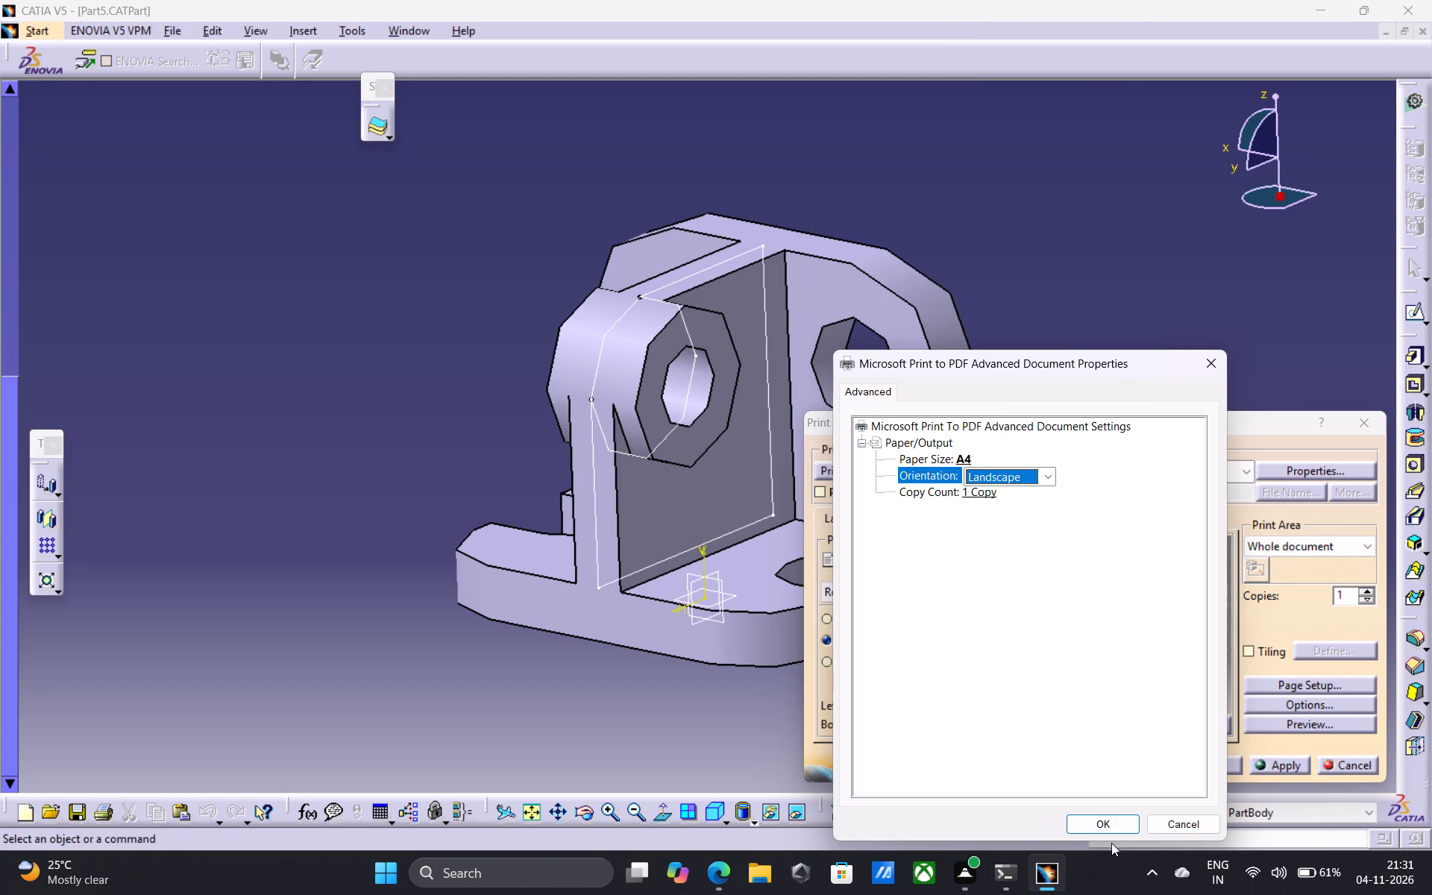
pyautogui.click(1097, 829)
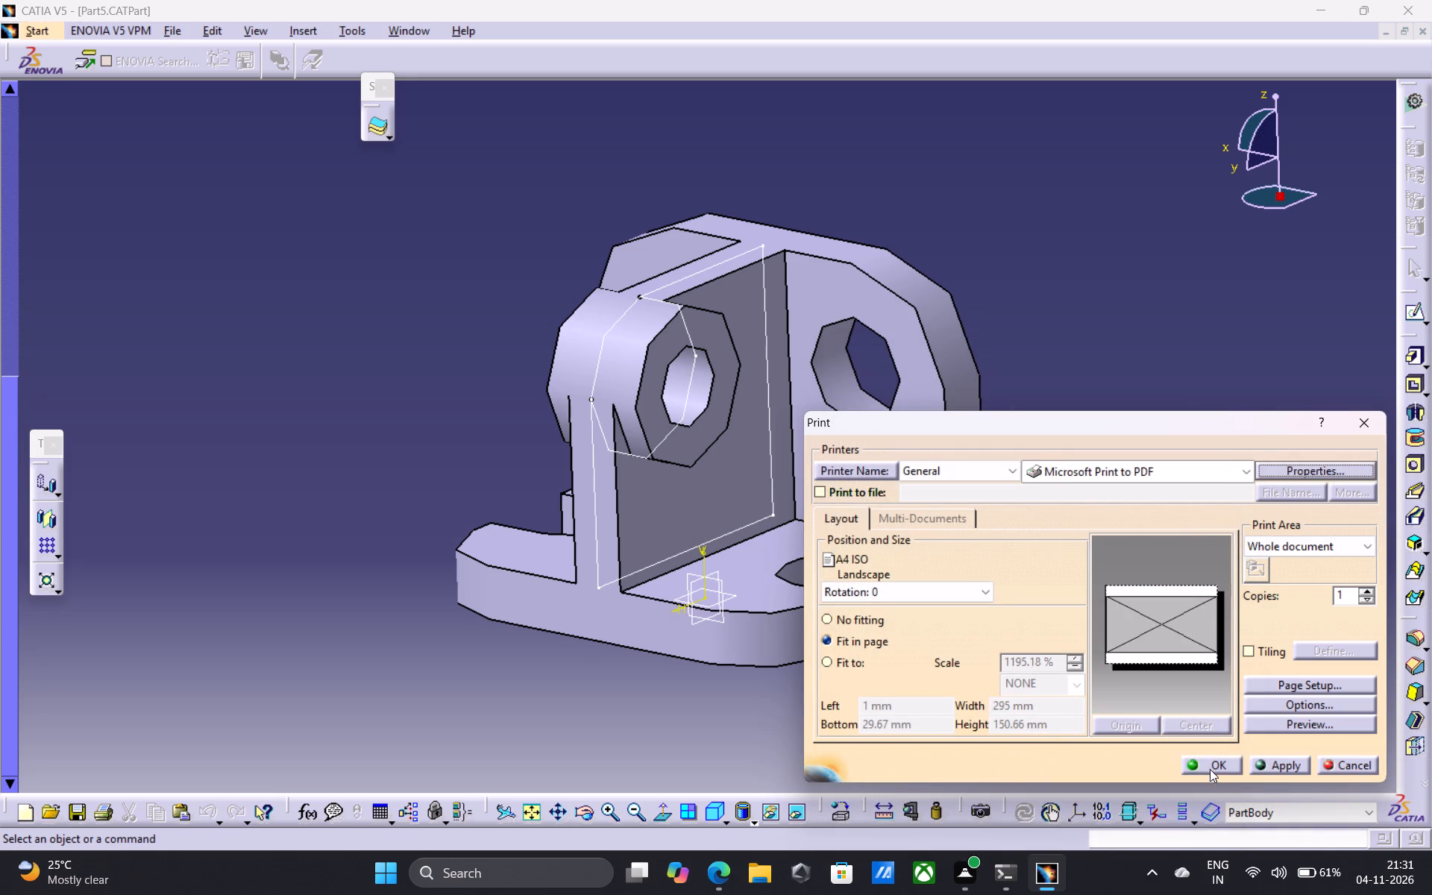
# Print the part view to a PDF named Part5 in the Documents folder.
pyautogui.click(1208, 765)
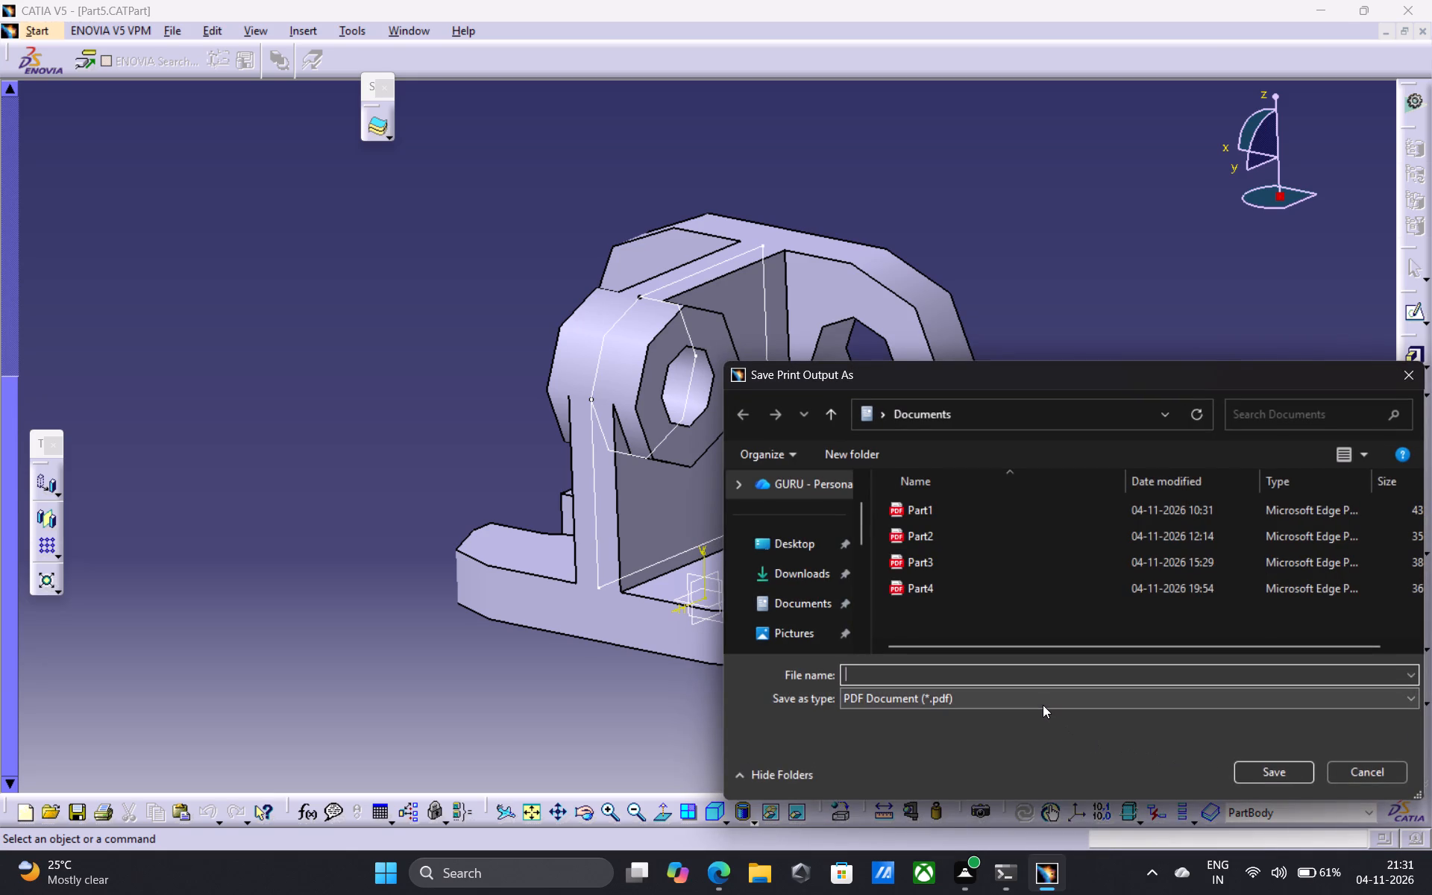
pyautogui.hotkey('shift', 'p')
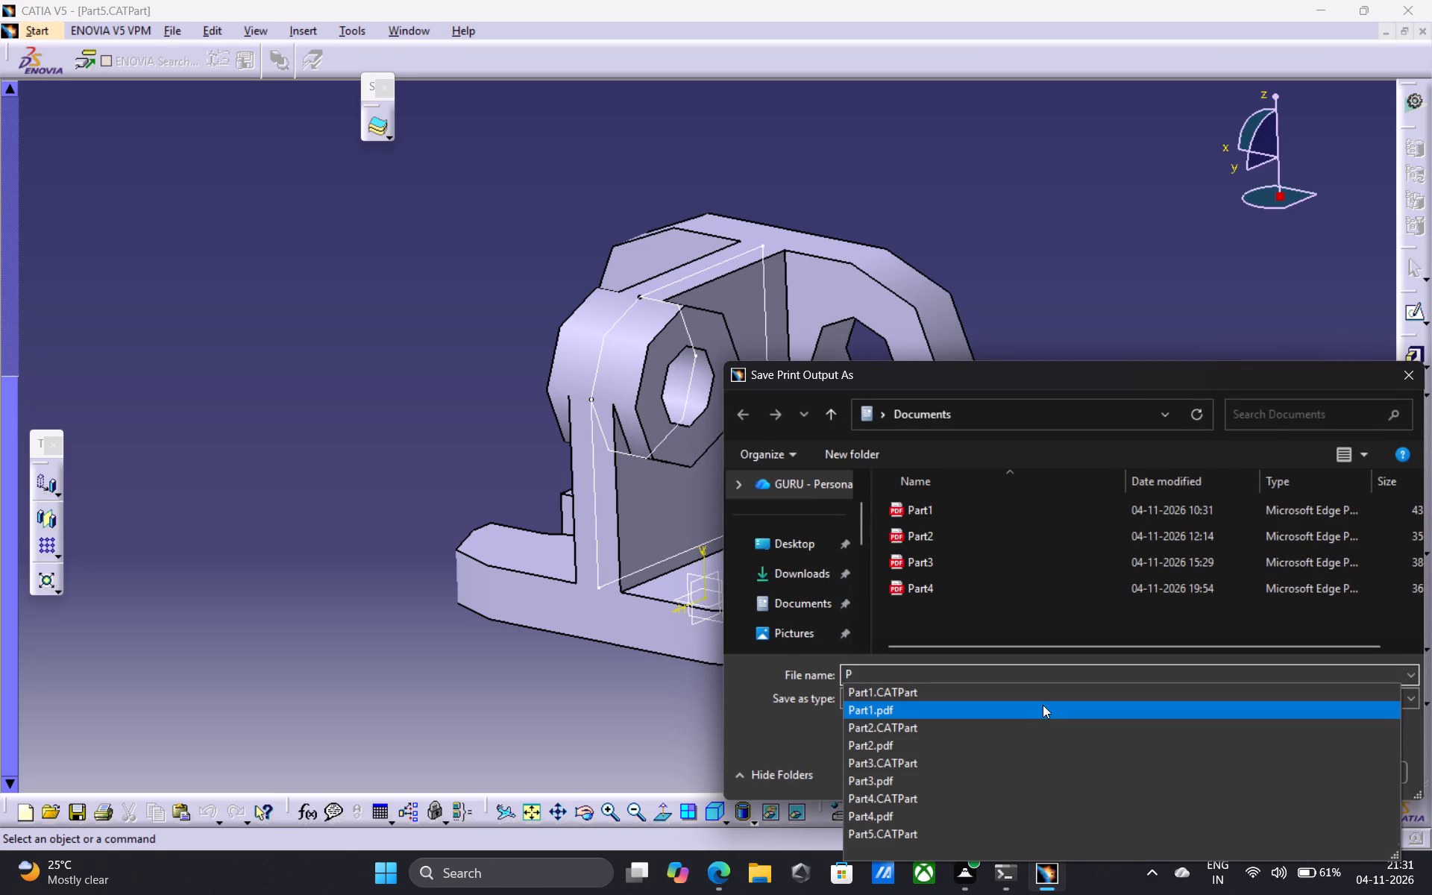
pyautogui.write('art')
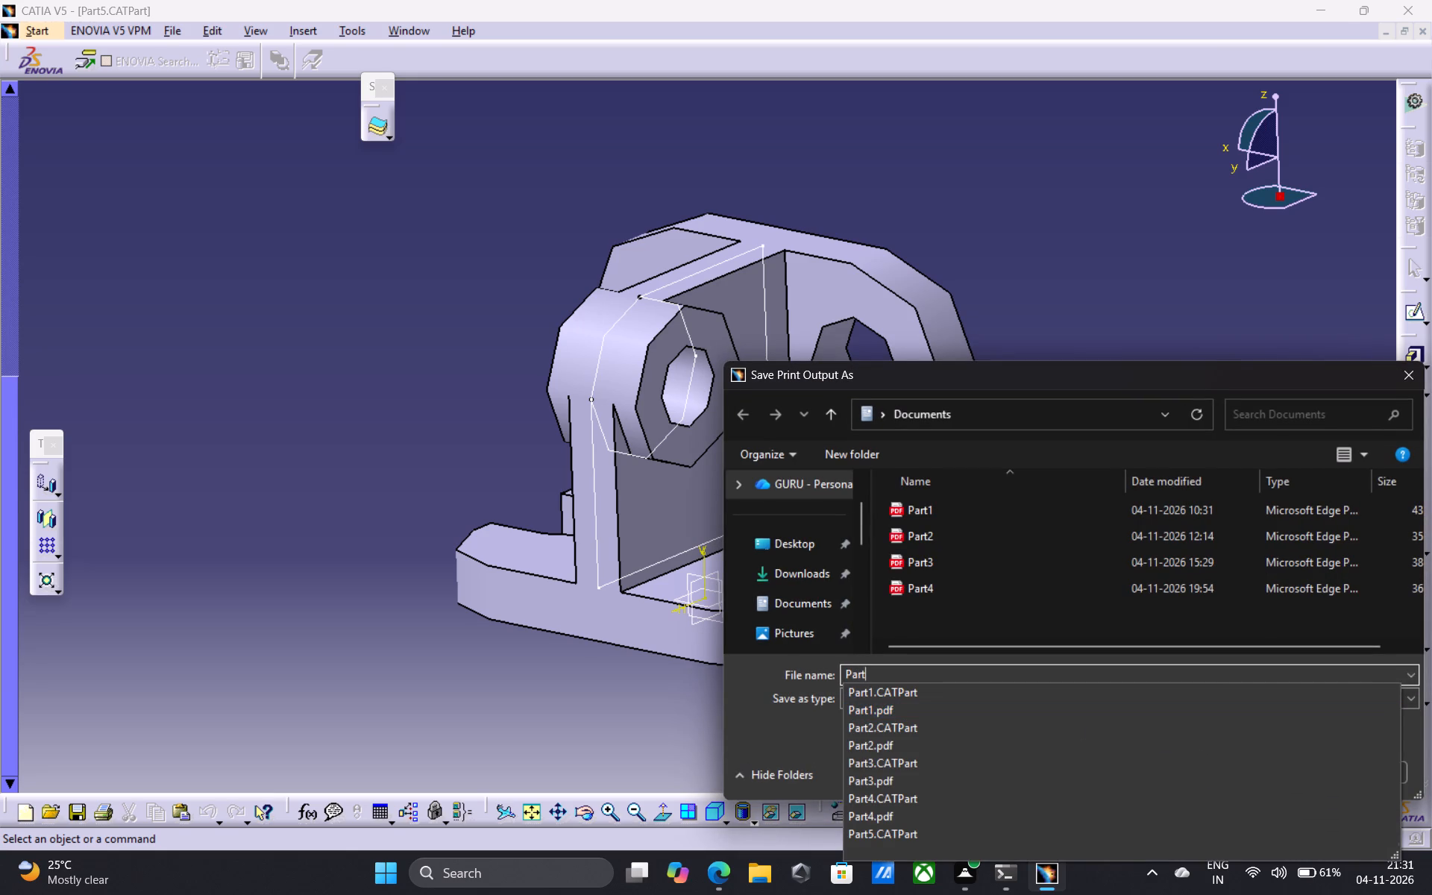
pyautogui.press('5')
pyautogui.press('Return')
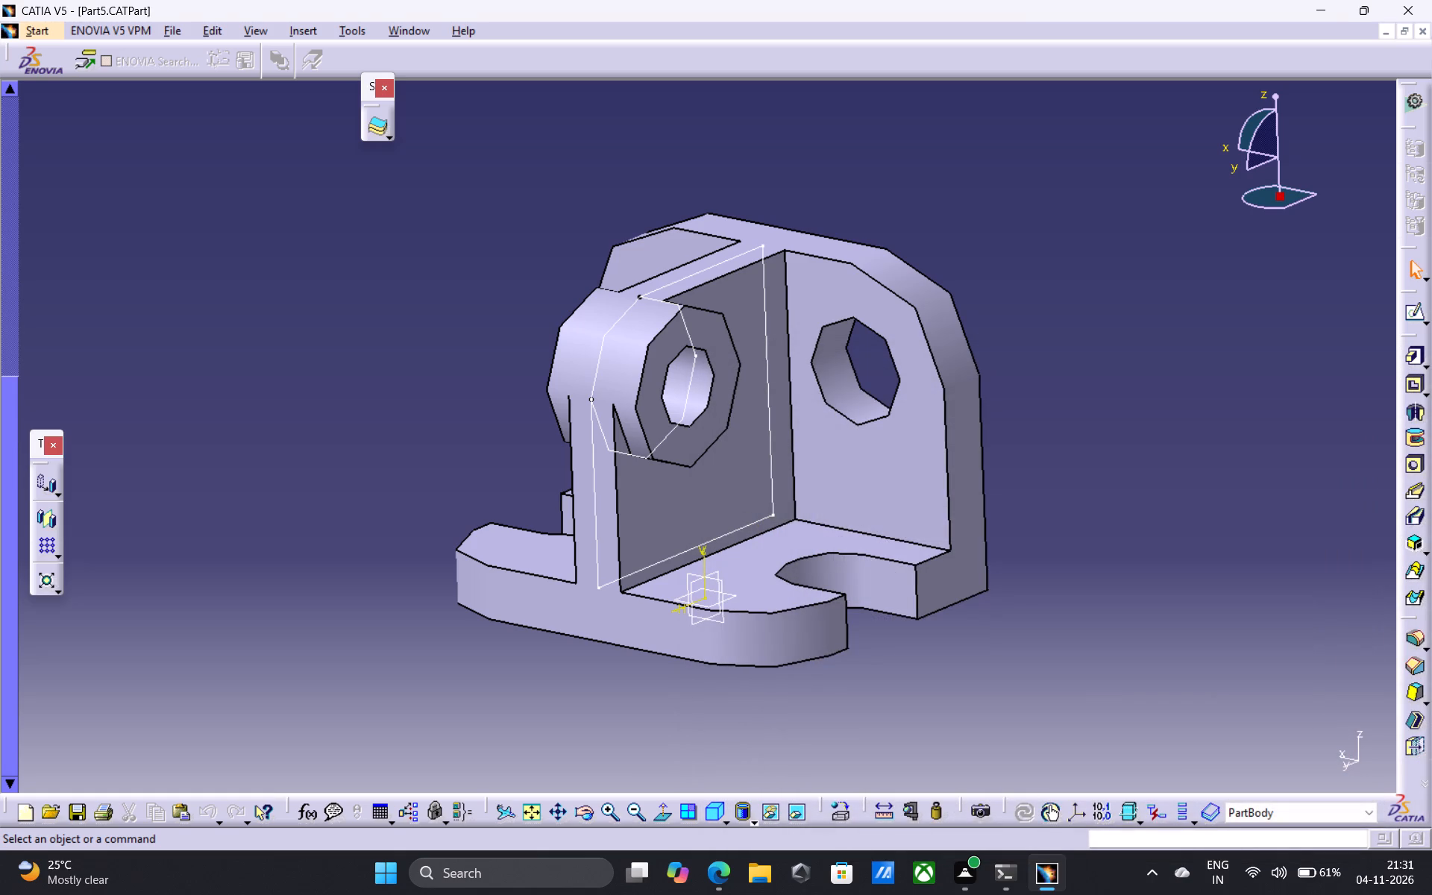